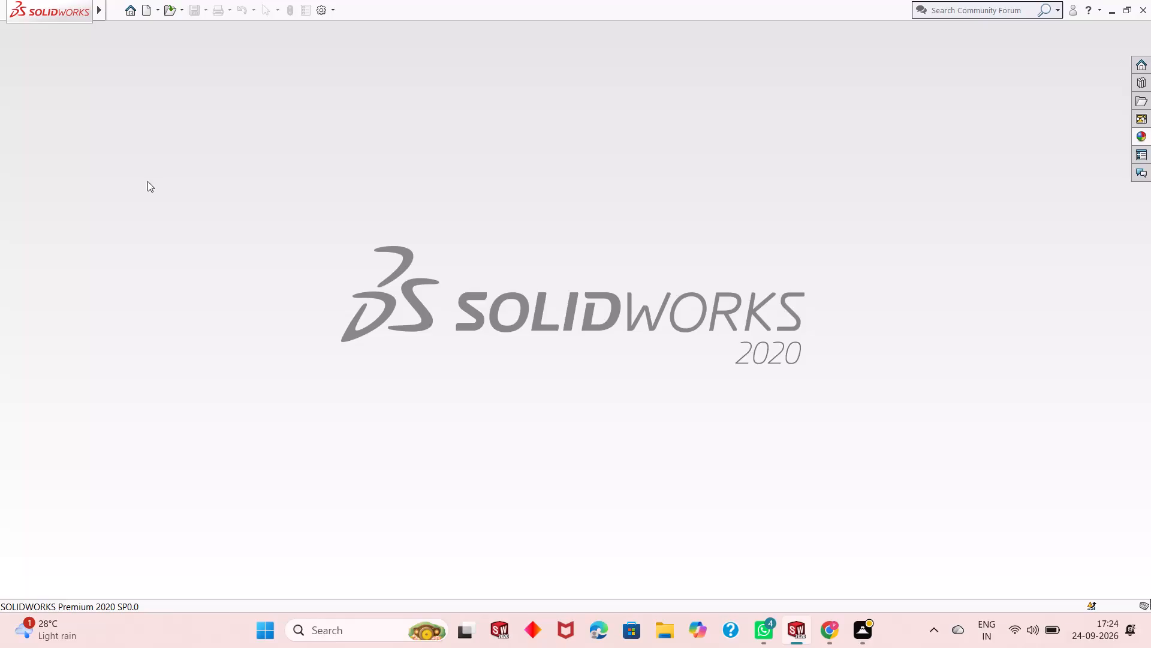
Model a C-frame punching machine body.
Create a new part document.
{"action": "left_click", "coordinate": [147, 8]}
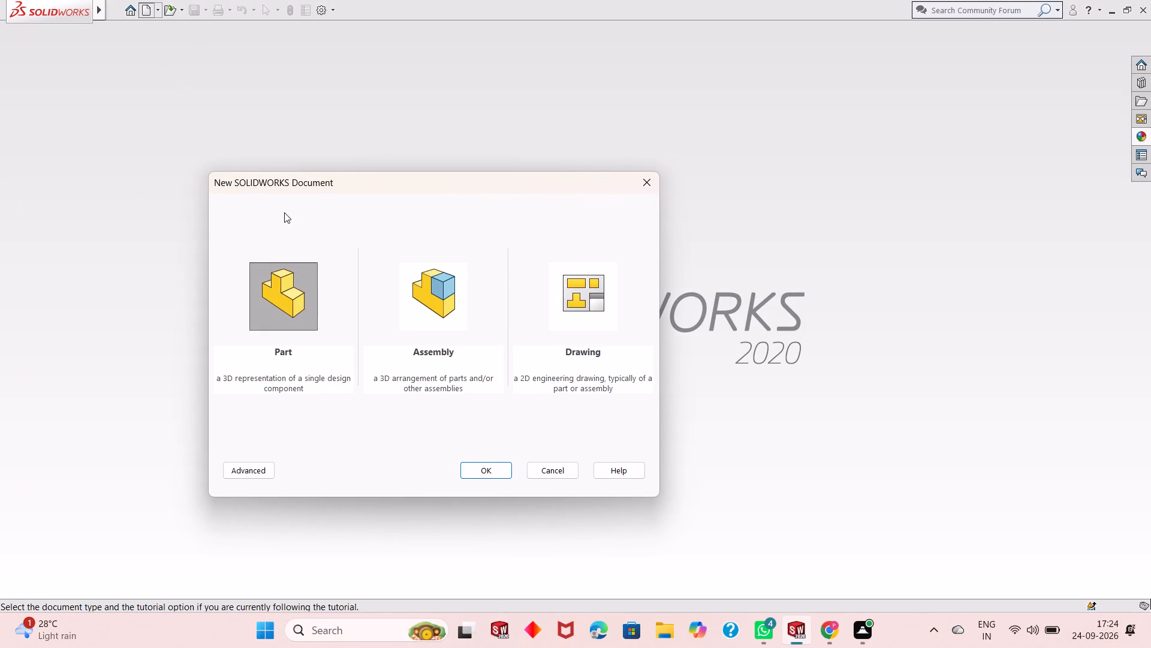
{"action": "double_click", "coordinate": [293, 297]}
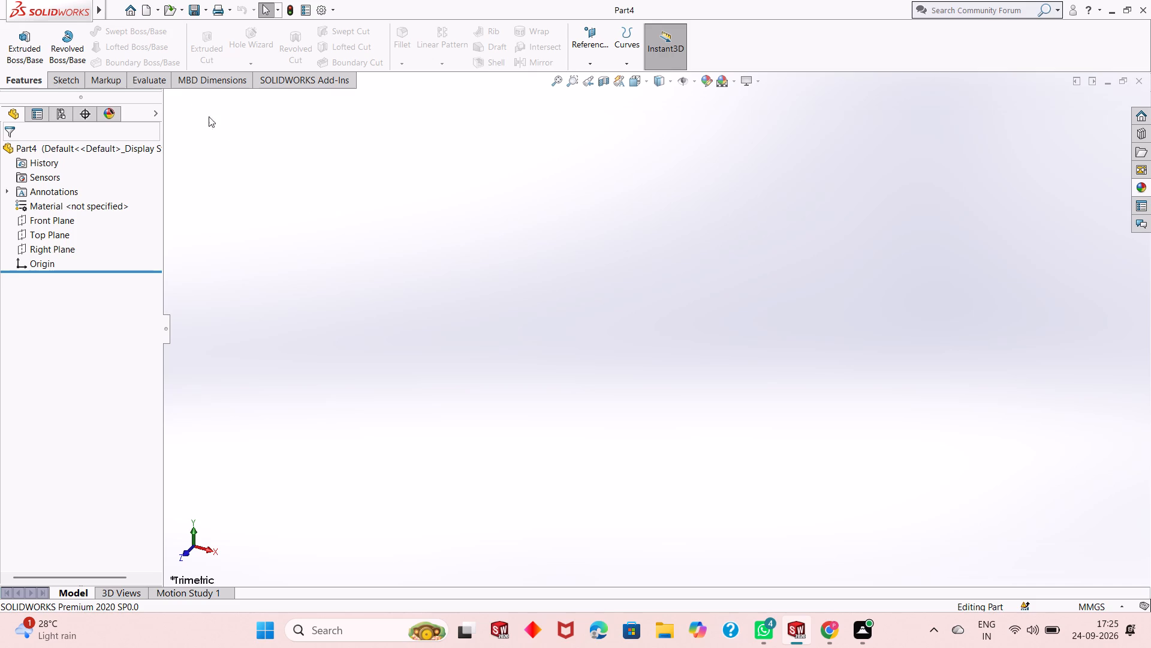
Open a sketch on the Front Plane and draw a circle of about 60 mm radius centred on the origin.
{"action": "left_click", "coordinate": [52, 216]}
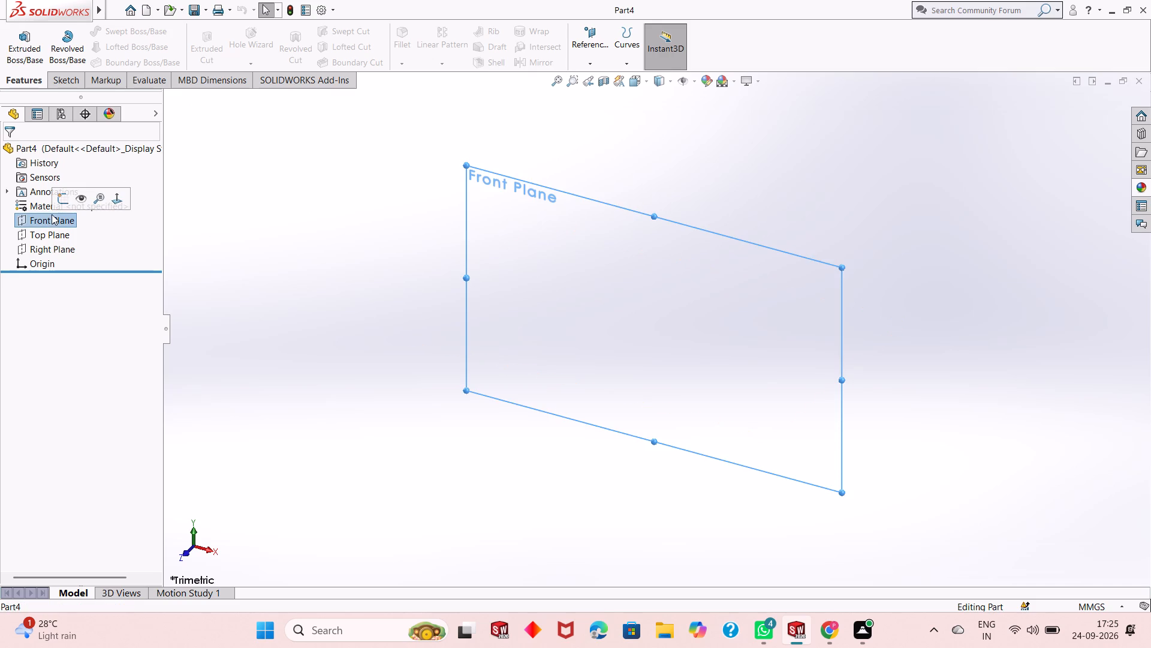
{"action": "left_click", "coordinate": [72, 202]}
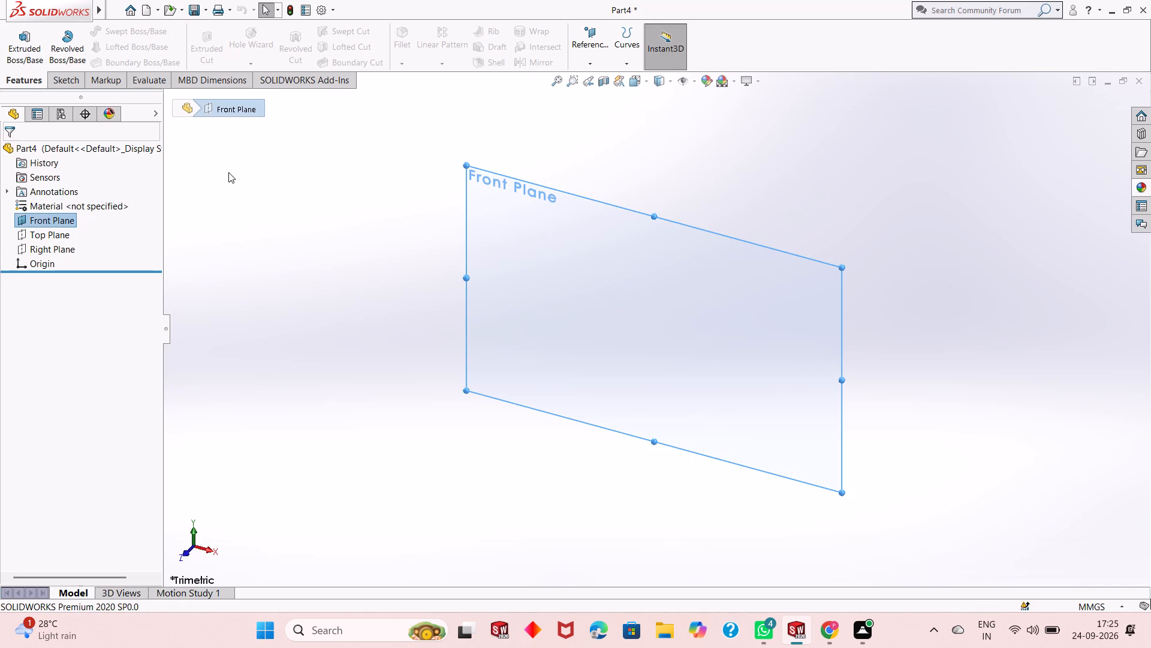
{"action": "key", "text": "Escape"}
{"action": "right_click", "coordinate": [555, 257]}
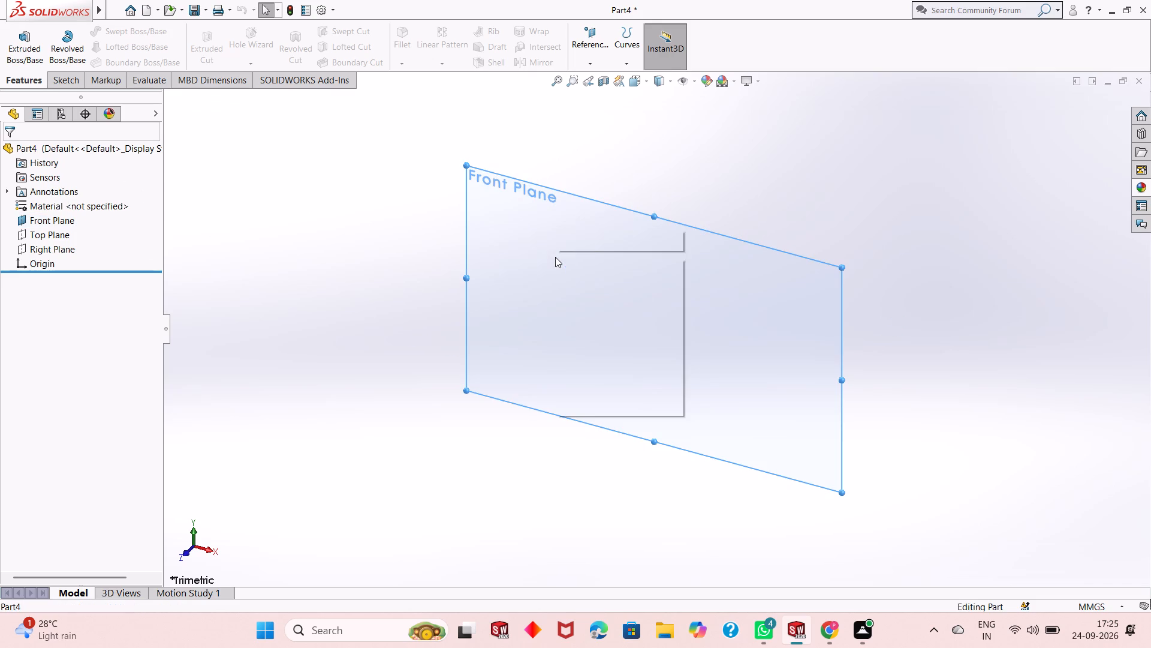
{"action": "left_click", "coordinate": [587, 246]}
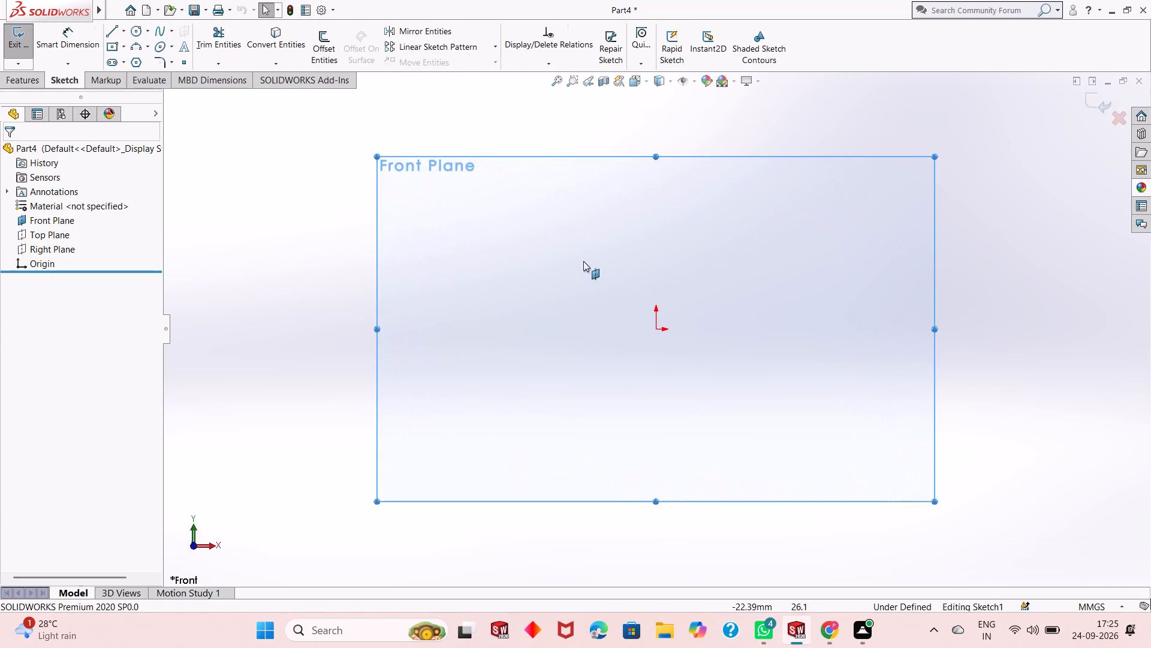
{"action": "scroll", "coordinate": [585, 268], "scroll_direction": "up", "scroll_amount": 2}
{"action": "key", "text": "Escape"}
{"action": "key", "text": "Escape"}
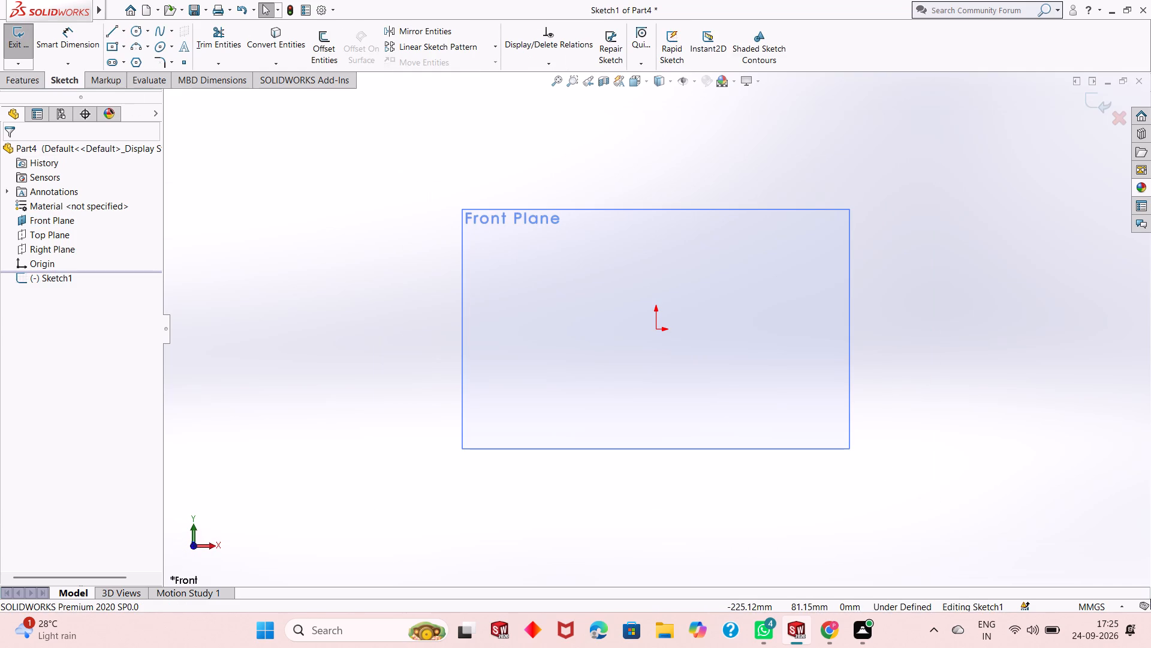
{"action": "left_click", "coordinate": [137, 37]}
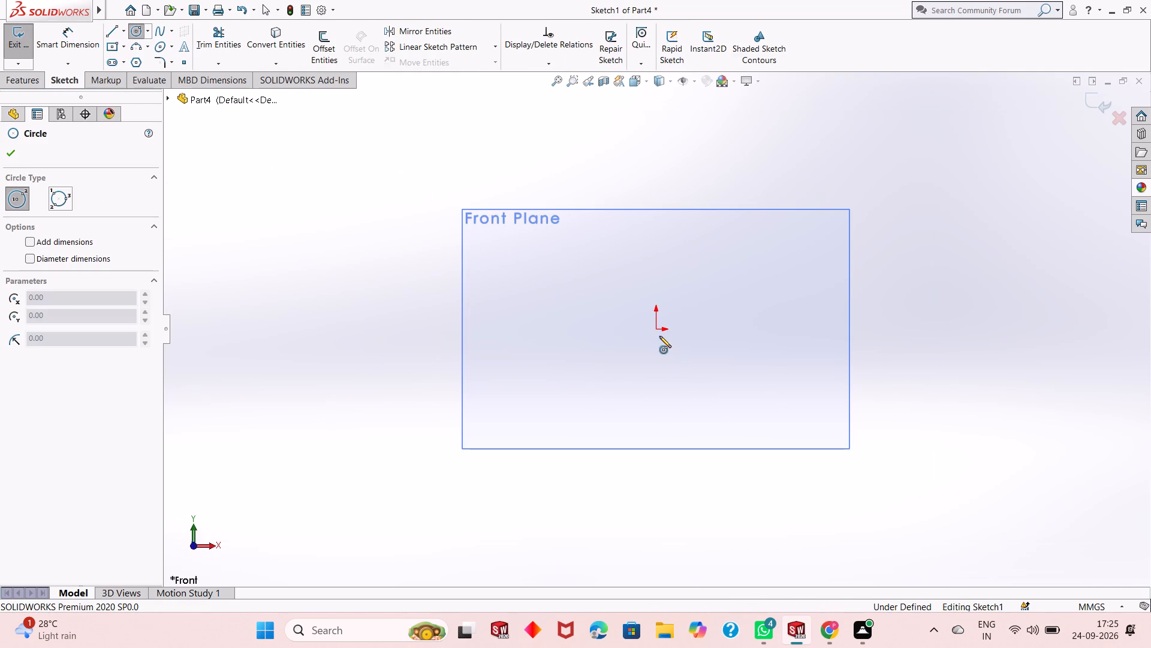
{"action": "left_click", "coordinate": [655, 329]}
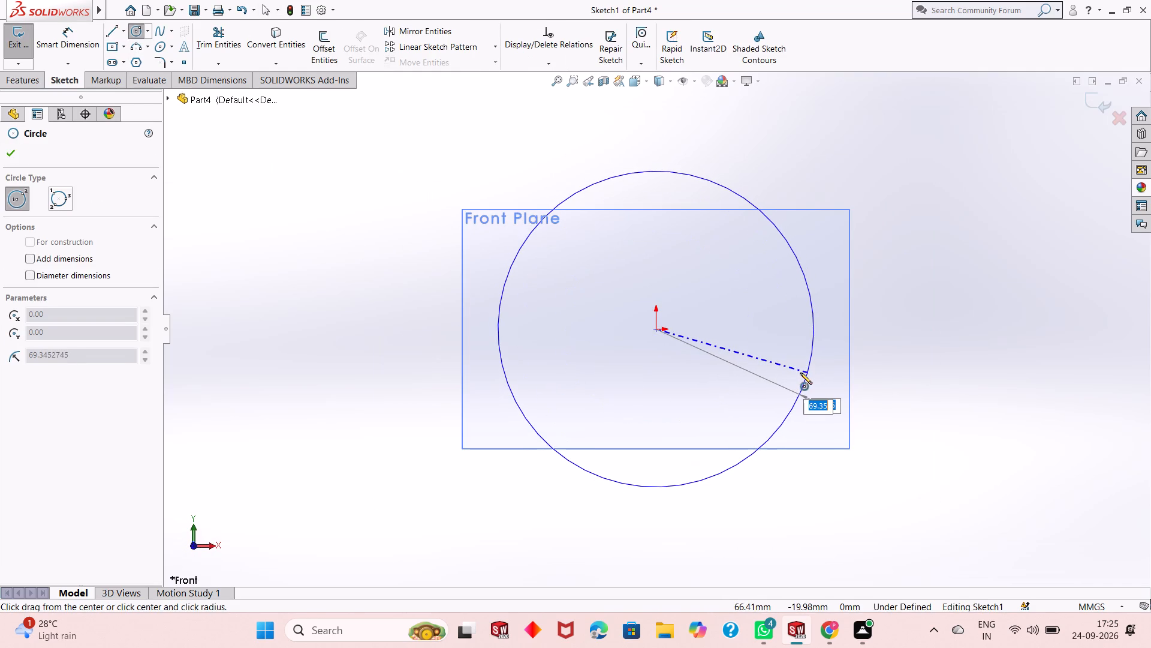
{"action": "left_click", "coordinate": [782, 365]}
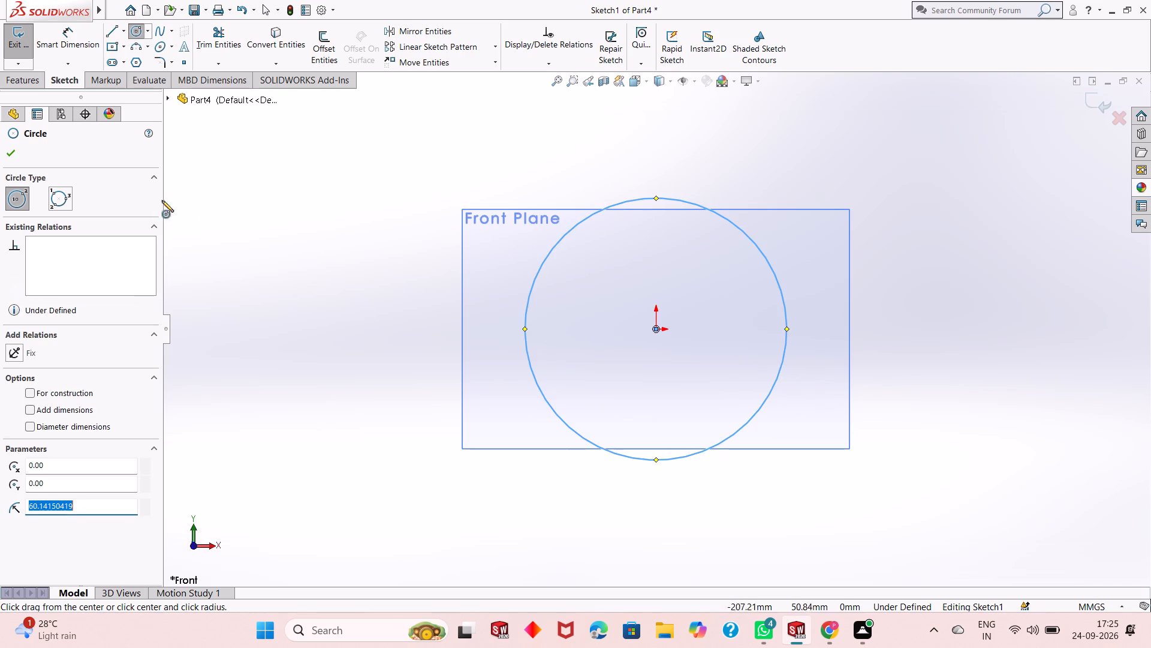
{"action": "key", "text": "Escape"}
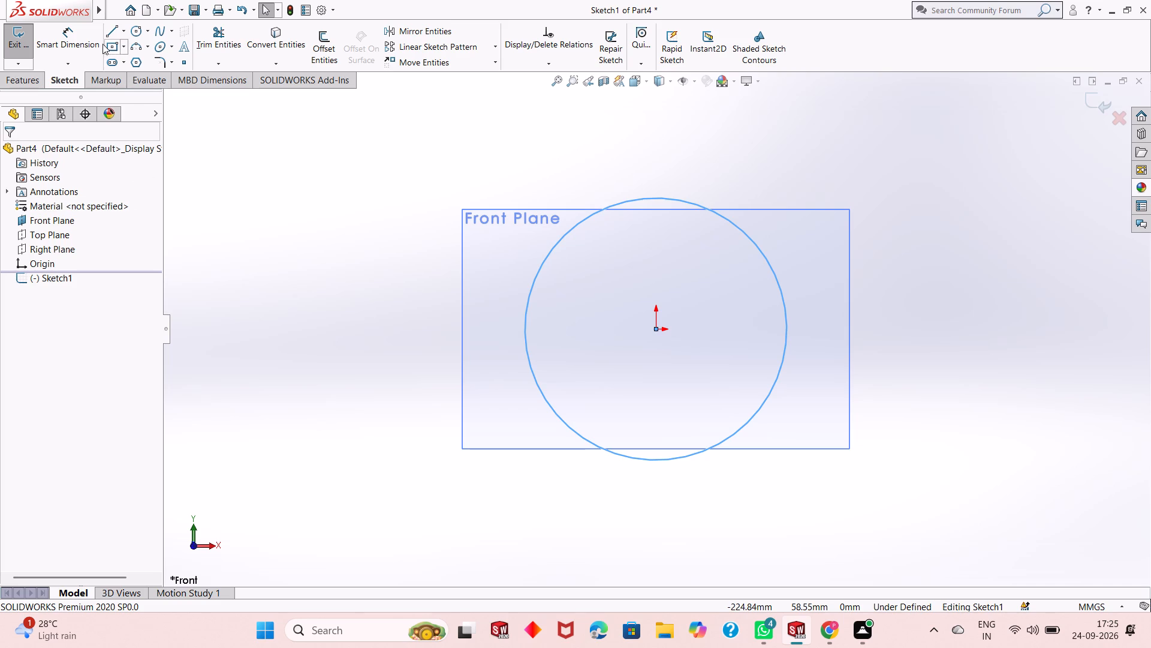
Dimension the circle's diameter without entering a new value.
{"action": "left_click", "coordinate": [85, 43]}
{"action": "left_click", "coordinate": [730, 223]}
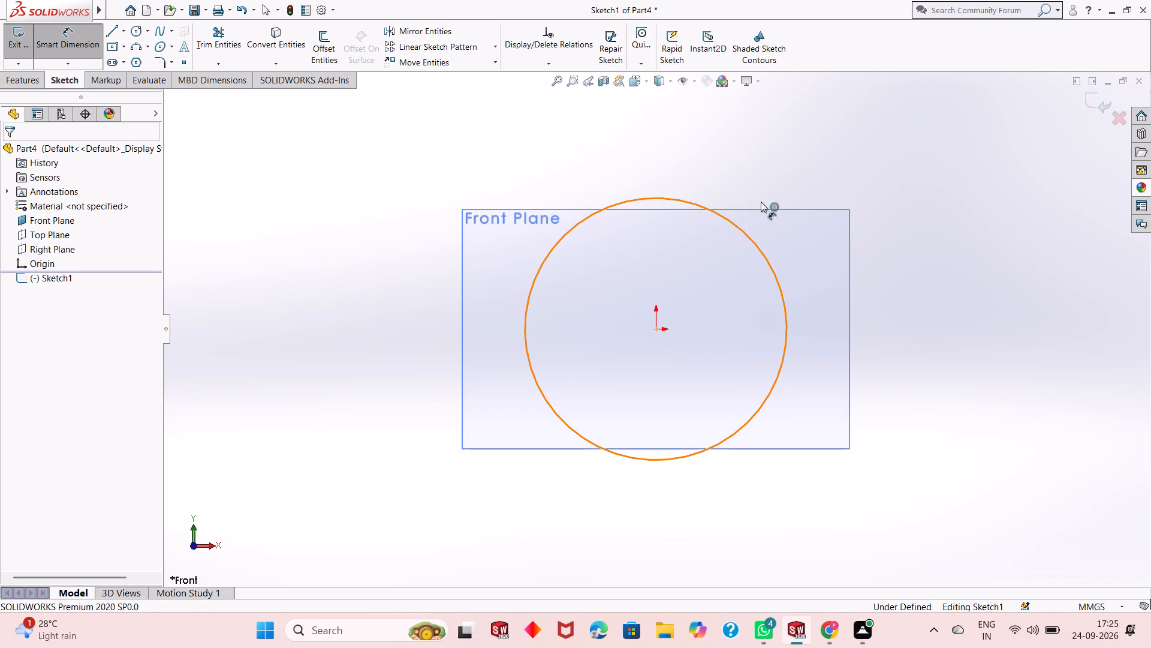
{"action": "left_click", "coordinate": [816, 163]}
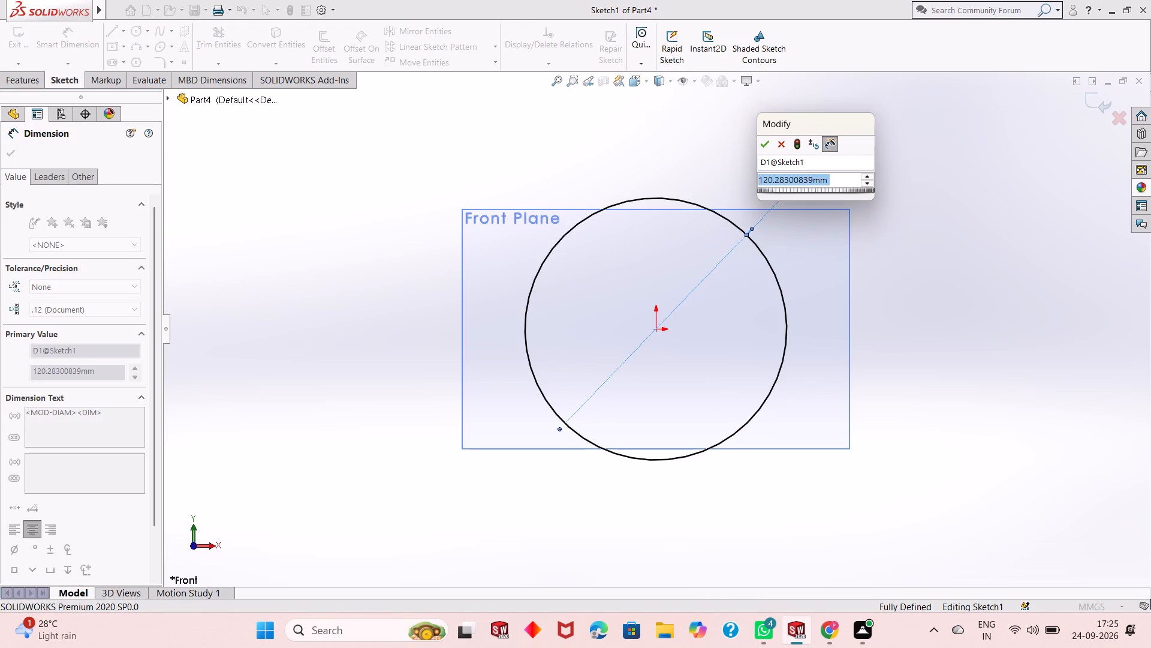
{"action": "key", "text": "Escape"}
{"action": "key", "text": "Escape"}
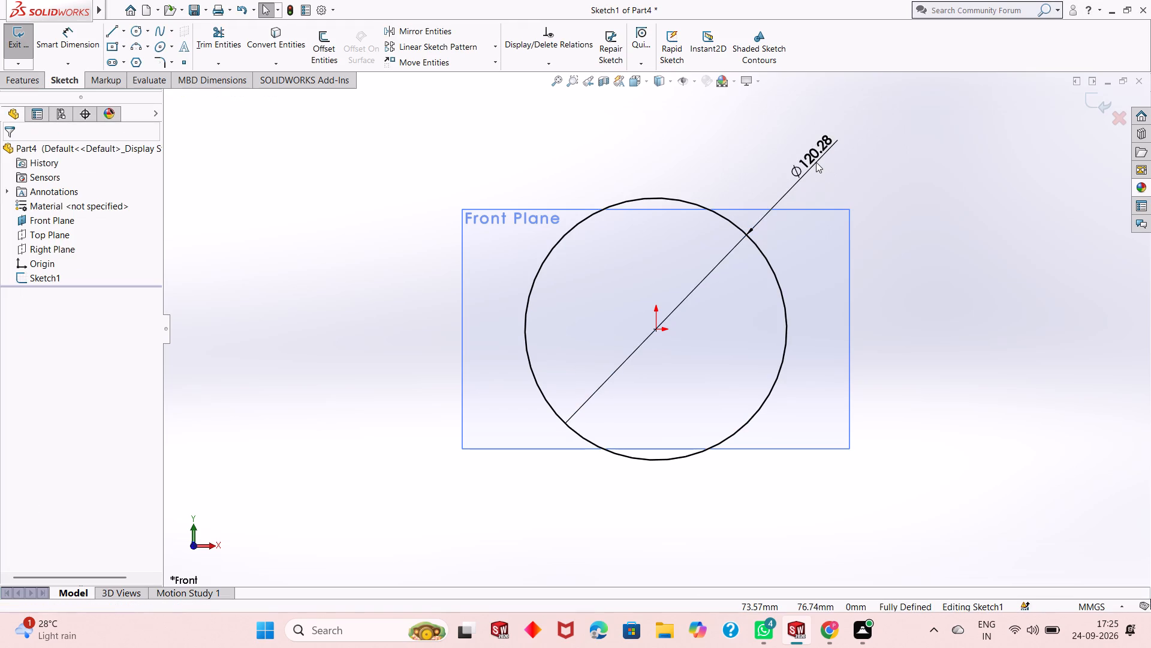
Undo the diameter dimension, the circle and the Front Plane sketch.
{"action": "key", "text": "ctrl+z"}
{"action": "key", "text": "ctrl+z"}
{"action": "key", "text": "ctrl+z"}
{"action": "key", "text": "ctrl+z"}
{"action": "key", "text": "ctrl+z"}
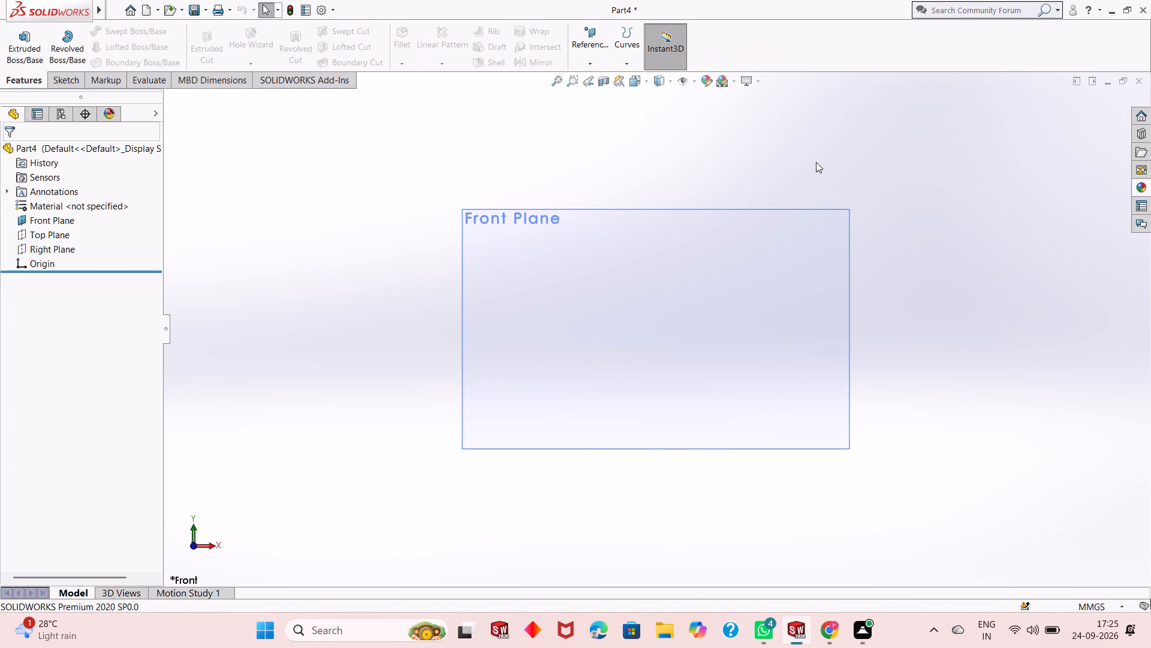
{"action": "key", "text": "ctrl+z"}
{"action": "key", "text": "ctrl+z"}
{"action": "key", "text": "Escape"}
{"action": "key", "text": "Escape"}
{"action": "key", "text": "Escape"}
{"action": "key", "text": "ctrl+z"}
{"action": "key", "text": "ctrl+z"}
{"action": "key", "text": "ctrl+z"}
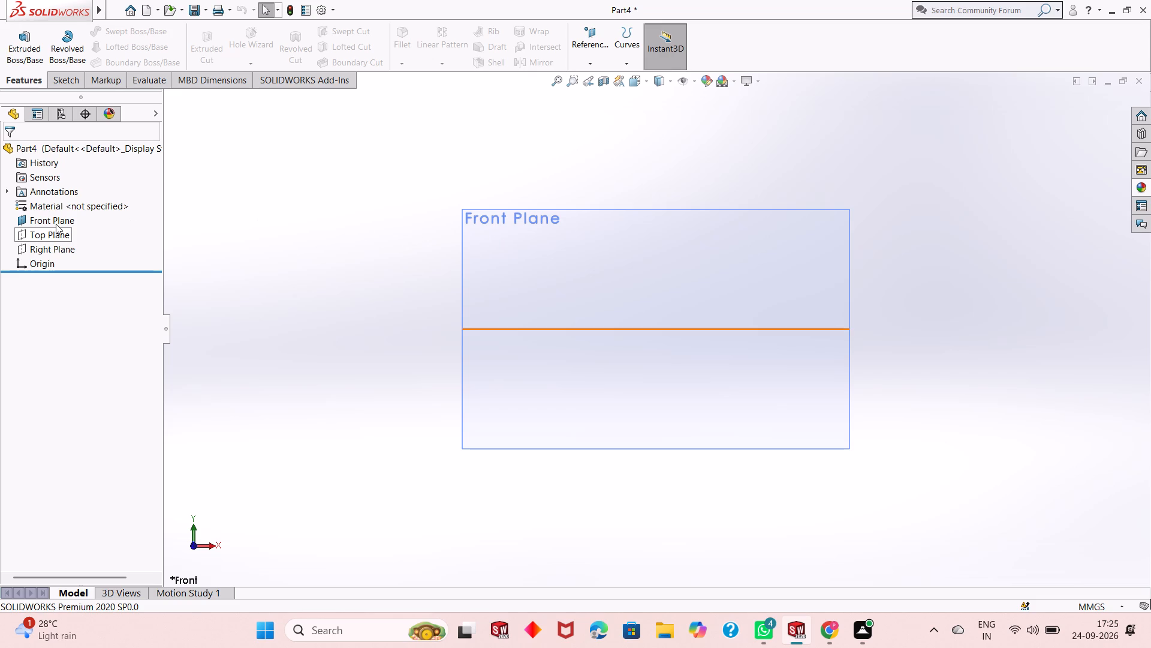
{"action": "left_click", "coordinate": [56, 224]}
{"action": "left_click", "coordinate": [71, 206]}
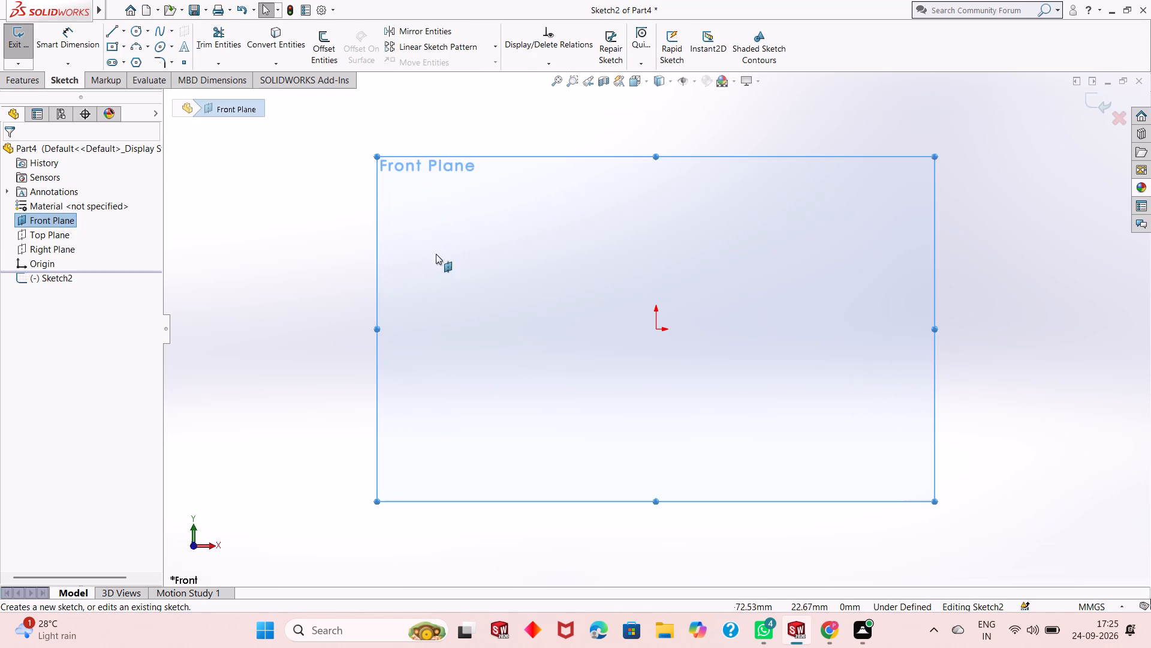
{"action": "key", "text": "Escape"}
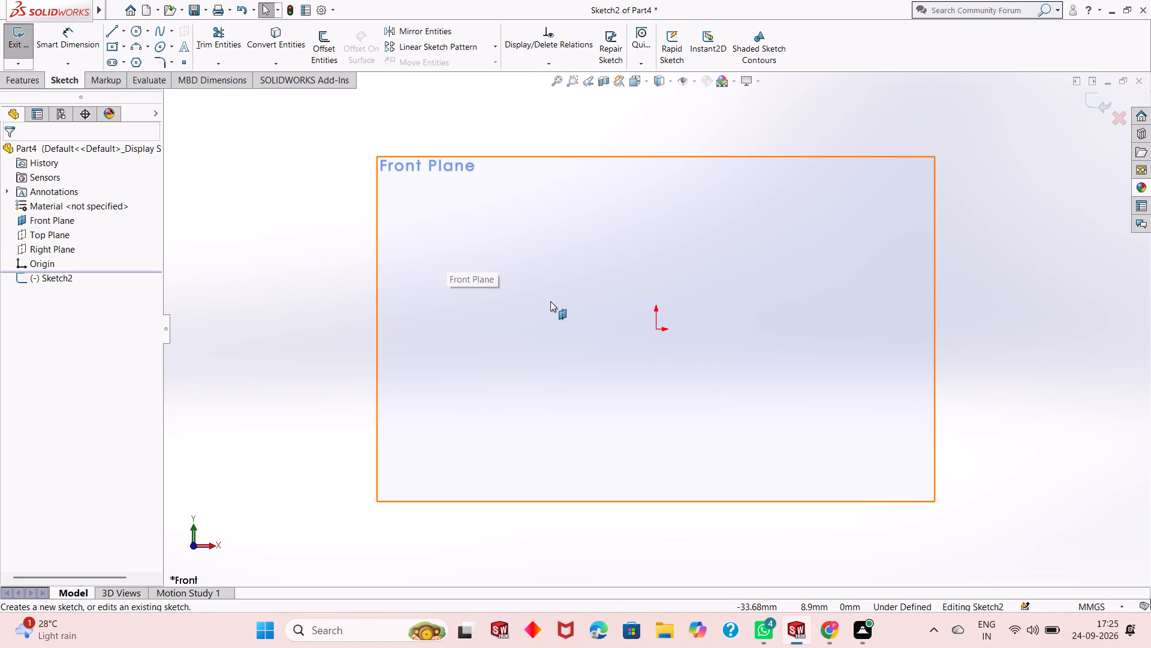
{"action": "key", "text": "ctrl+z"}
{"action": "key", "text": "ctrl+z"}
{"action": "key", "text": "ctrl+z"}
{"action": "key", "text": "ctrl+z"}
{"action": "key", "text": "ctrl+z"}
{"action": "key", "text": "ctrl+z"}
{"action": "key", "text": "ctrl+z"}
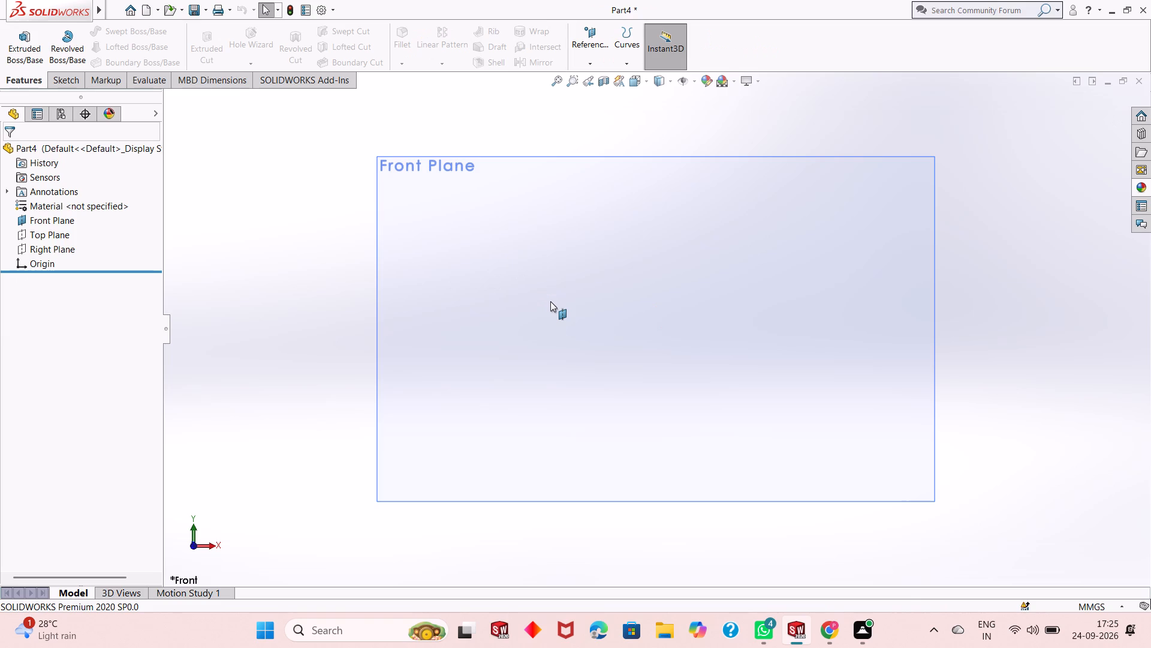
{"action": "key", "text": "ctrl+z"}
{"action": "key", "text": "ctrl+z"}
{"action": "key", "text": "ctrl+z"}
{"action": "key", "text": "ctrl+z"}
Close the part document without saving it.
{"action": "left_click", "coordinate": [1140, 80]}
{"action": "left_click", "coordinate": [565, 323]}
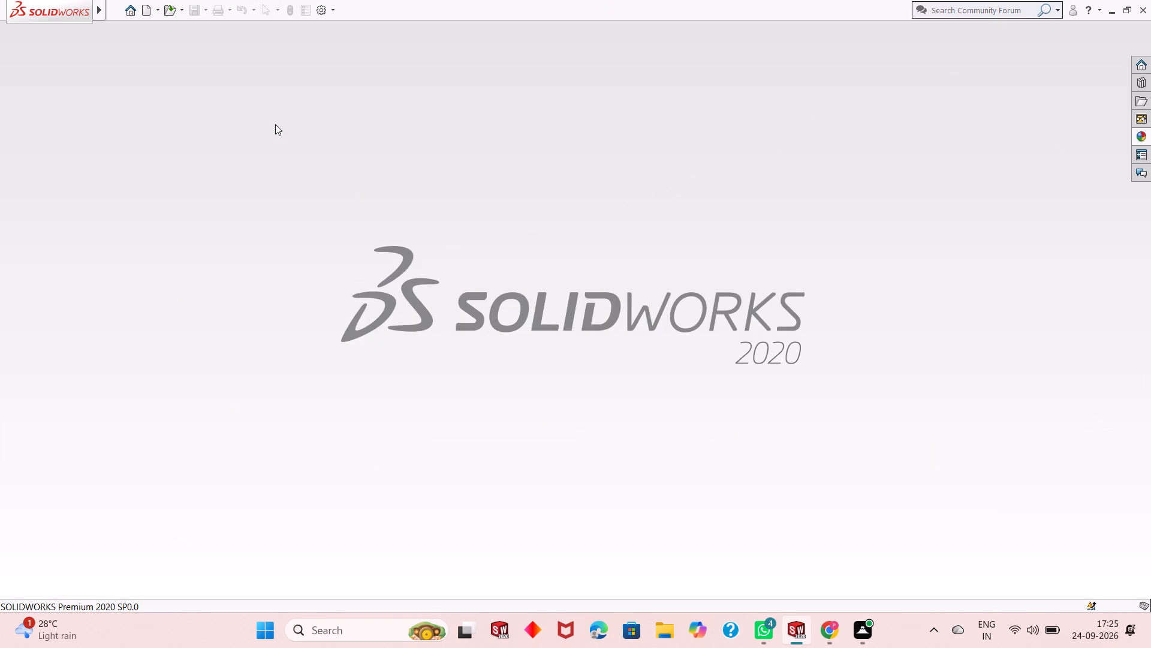
Create a new part document.
{"action": "left_click", "coordinate": [147, 12]}
{"action": "left_click", "coordinate": [304, 312]}
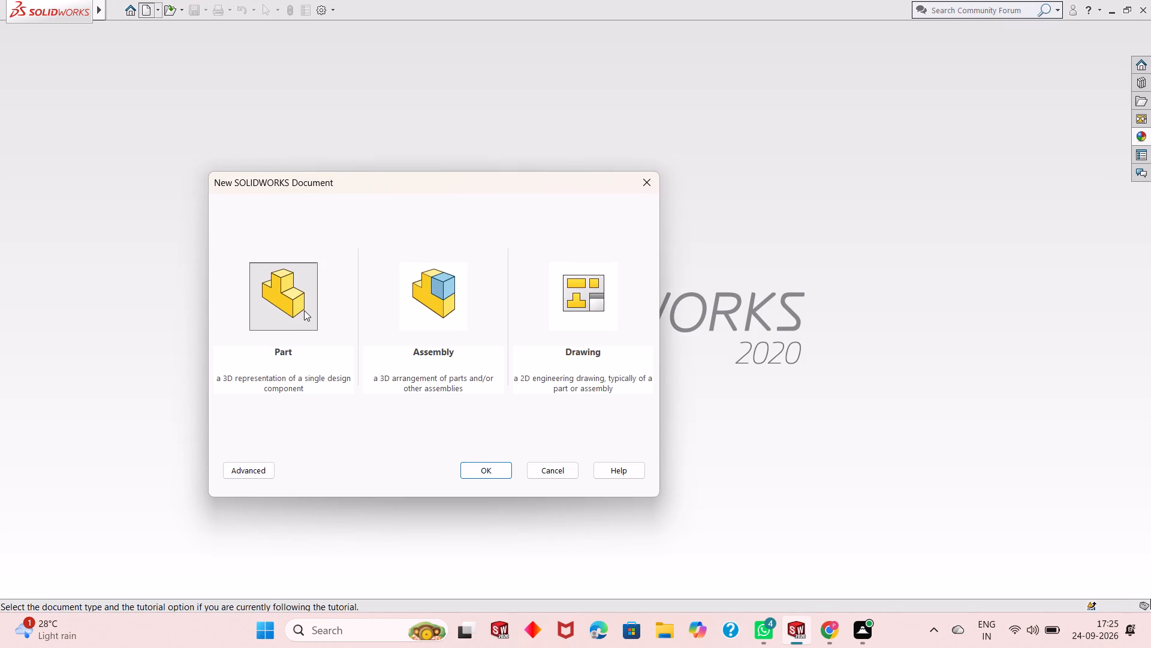
{"action": "double_click", "coordinate": [304, 310]}
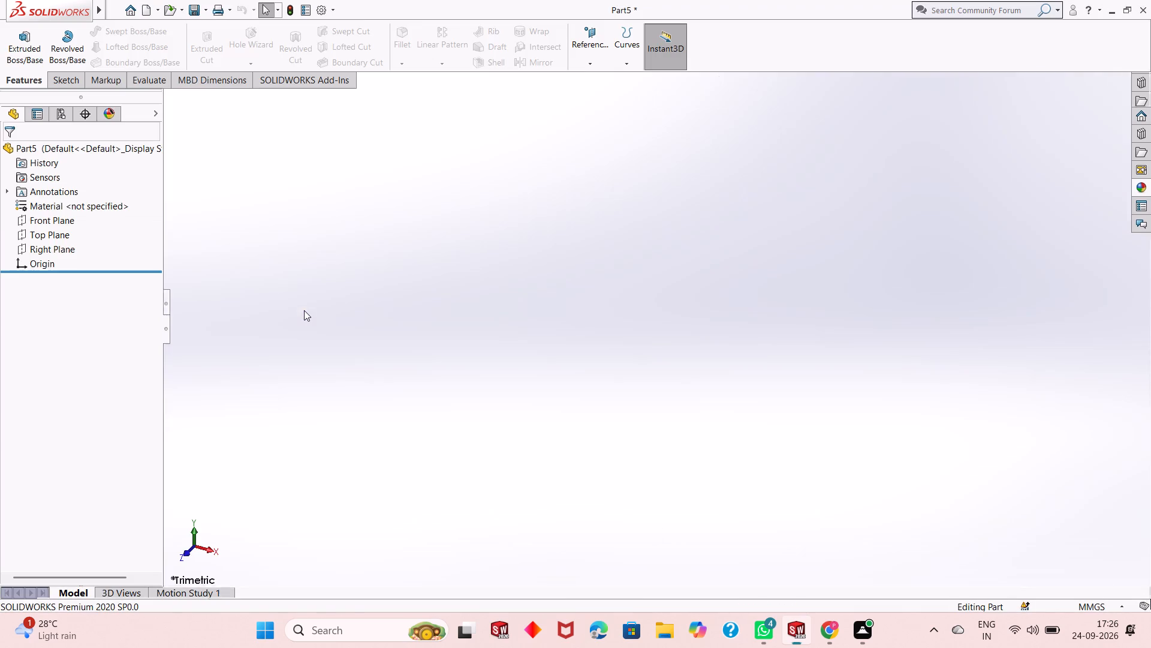
Open a sketch on the Front Plane and draw a circle of about 37 mm radius centred on the origin.
{"action": "left_click", "coordinate": [52, 220]}
{"action": "left_click", "coordinate": [64, 201]}
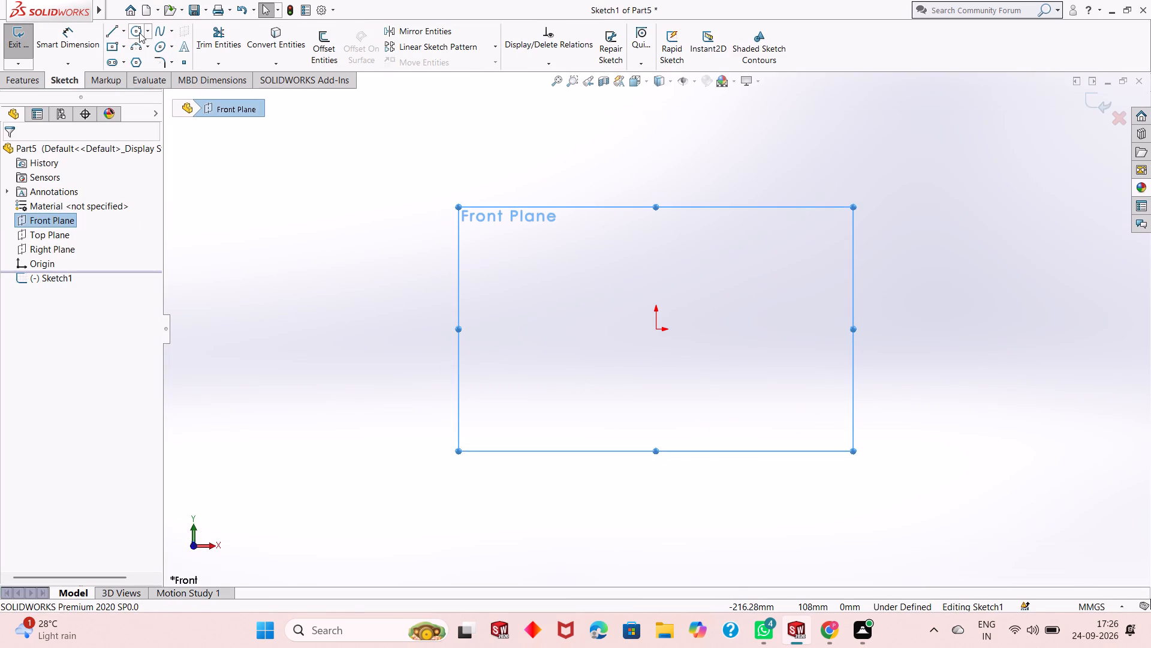
{"action": "left_click", "coordinate": [139, 32]}
{"action": "left_click", "coordinate": [655, 330]}
{"action": "left_click", "coordinate": [716, 274]}
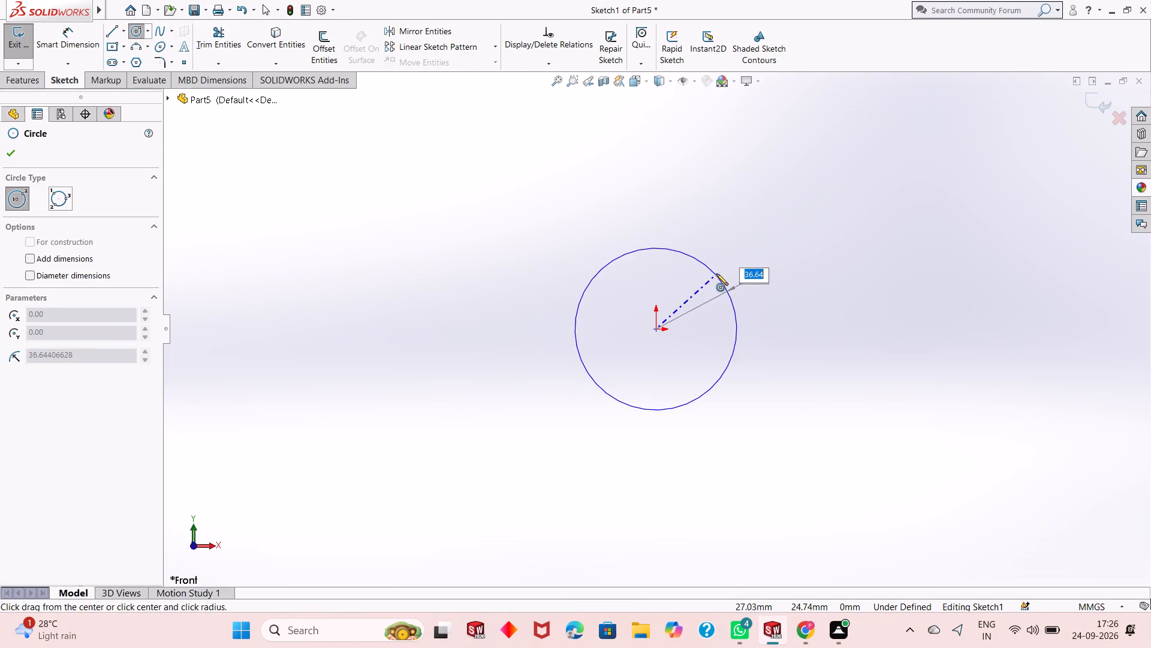
{"action": "key", "text": "Escape"}
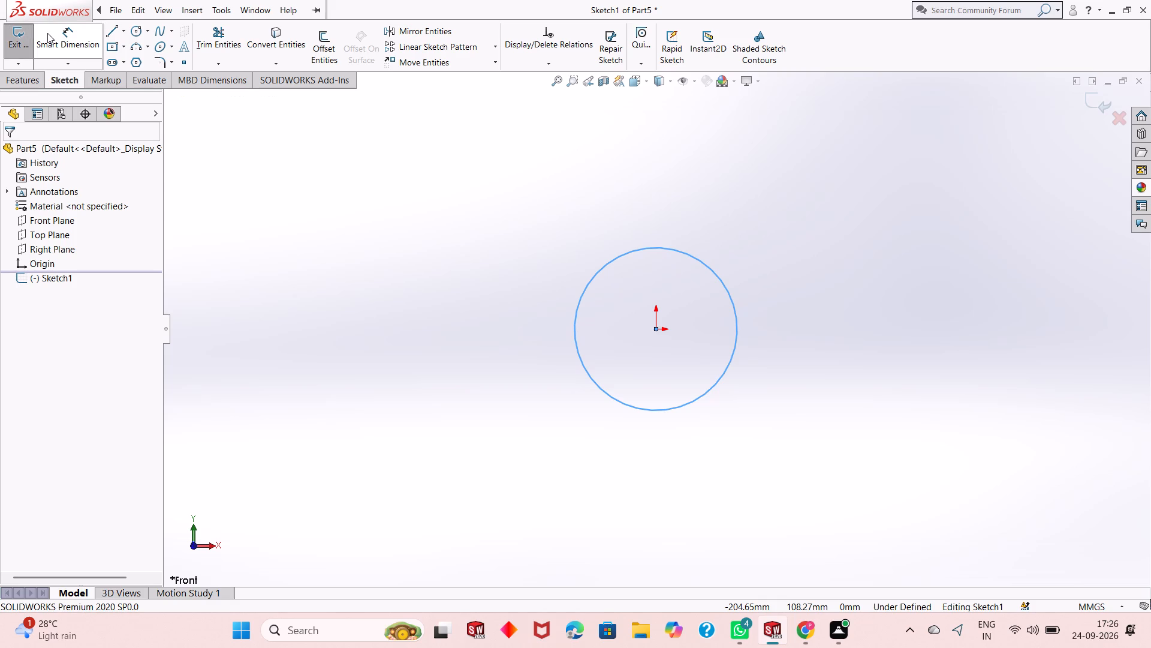
Dimension the circle's diameter to 180 mm.
{"action": "left_click", "coordinate": [47, 33]}
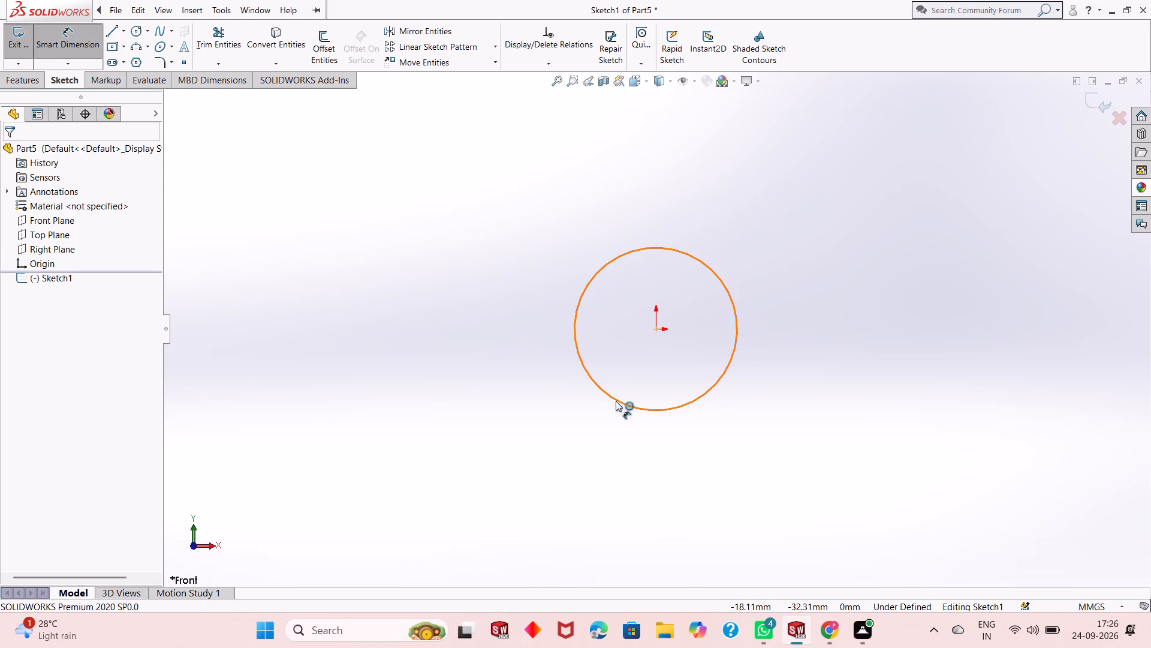
{"action": "left_click", "coordinate": [616, 403]}
{"action": "left_click", "coordinate": [505, 490]}
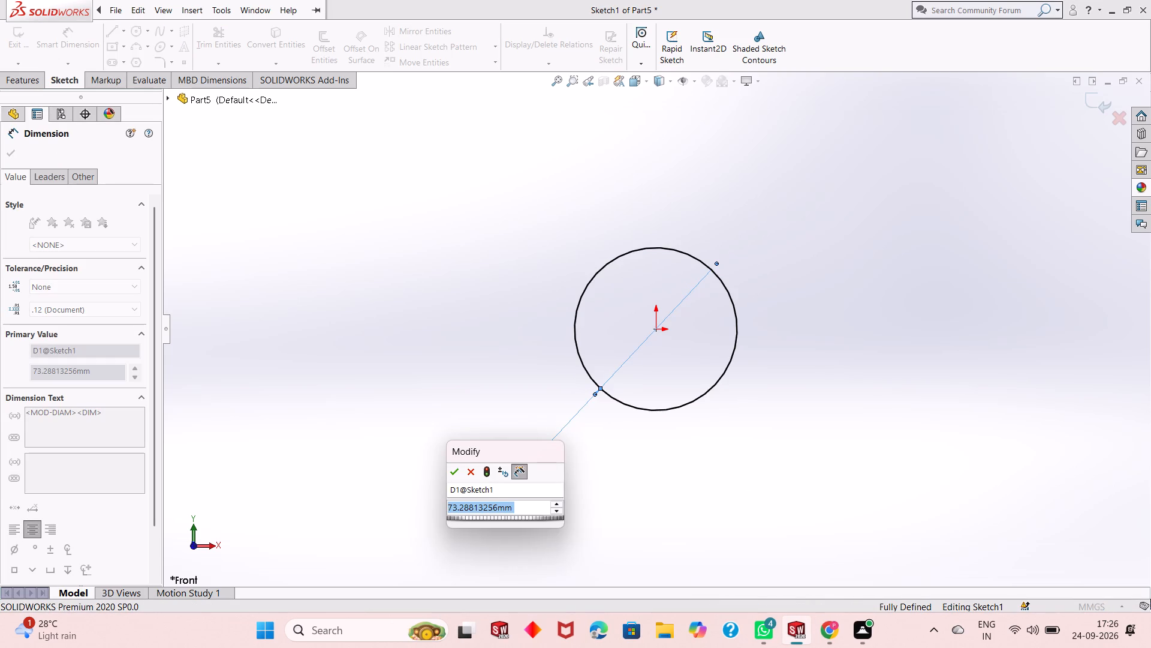
{"action": "type", "text": "180"}
{"action": "key", "text": "Return"}
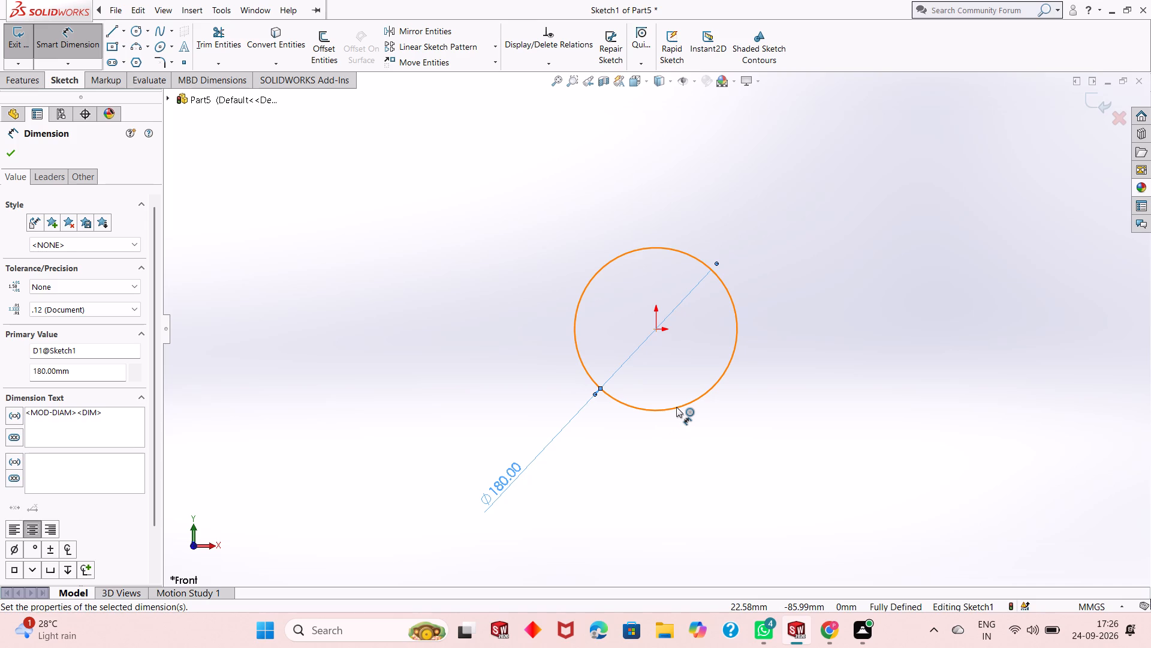
{"action": "key", "text": "Escape"}
{"action": "key", "text": "Escape"}
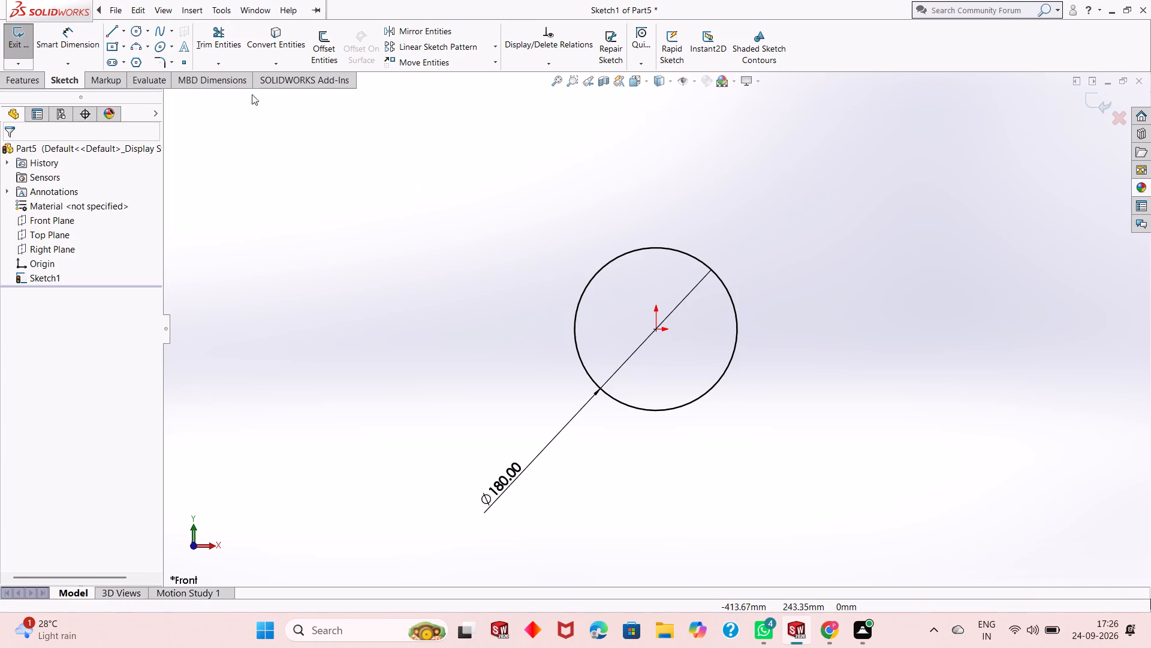
Draw three connected lines from the circle's top quadrant: 90 mm left, 180 mm vertically down, and 90 mm back to its bottom quadrant.
{"action": "left_click", "coordinate": [115, 31]}
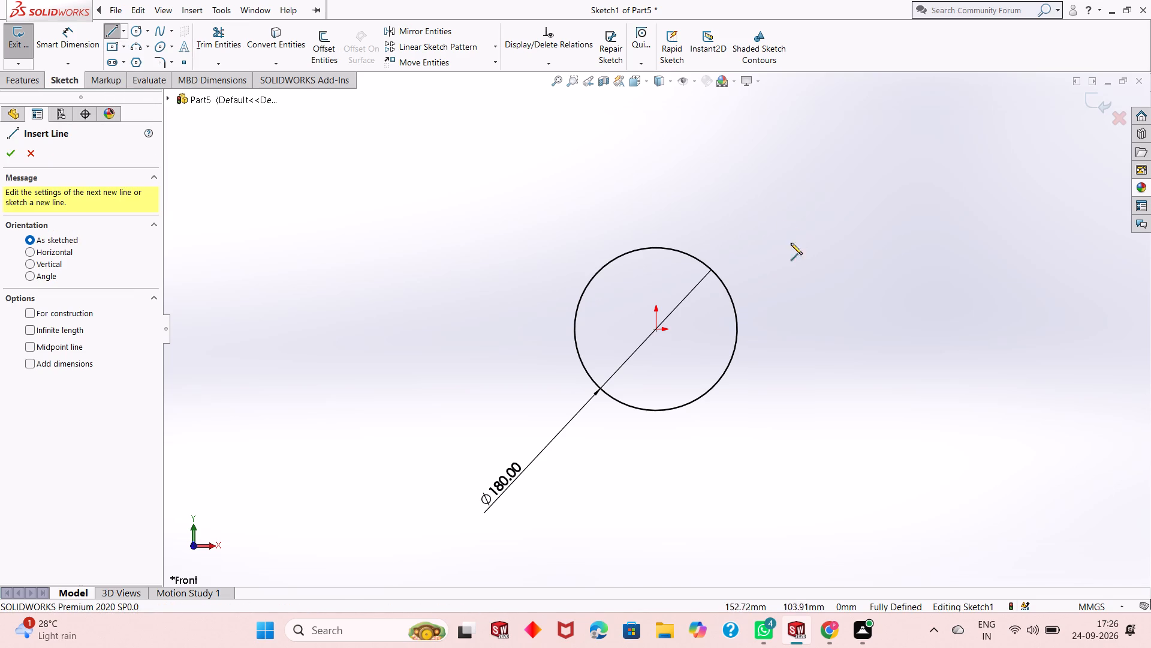
{"action": "left_click", "coordinate": [656, 248]}
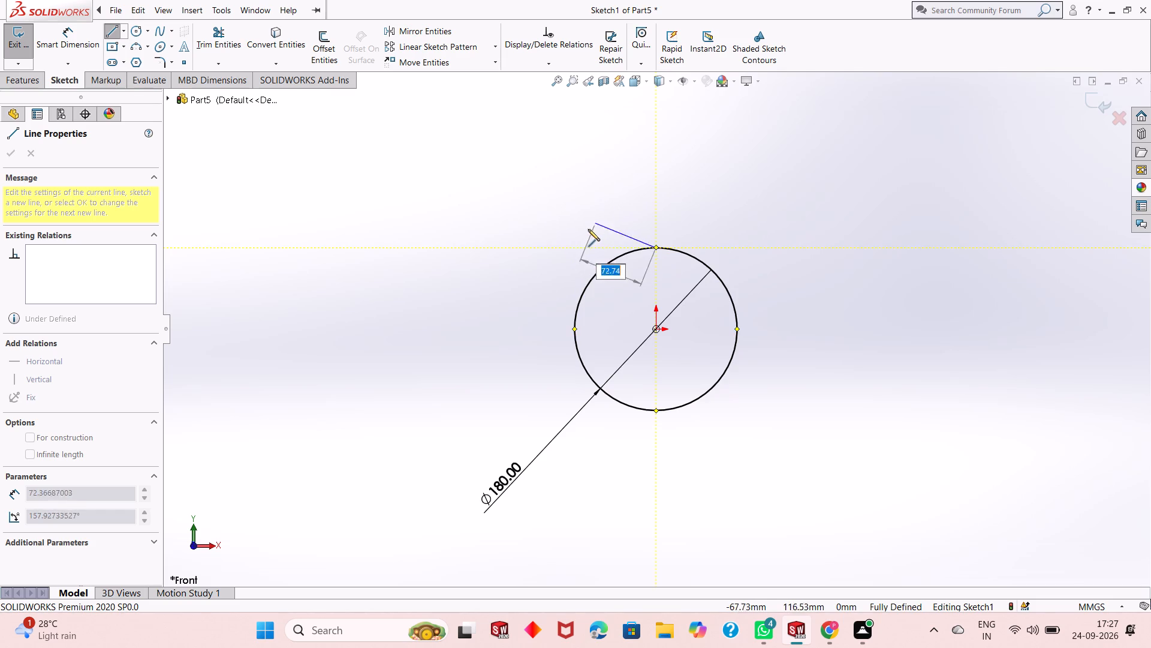
{"action": "left_click", "coordinate": [576, 247]}
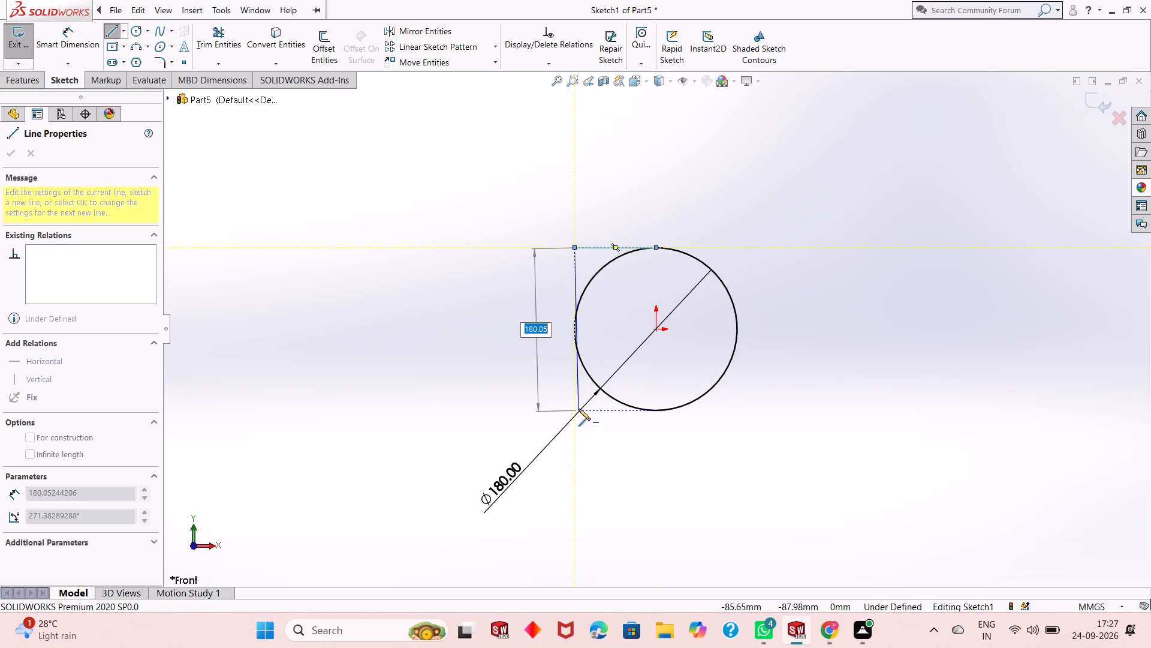
{"action": "left_click", "coordinate": [573, 410]}
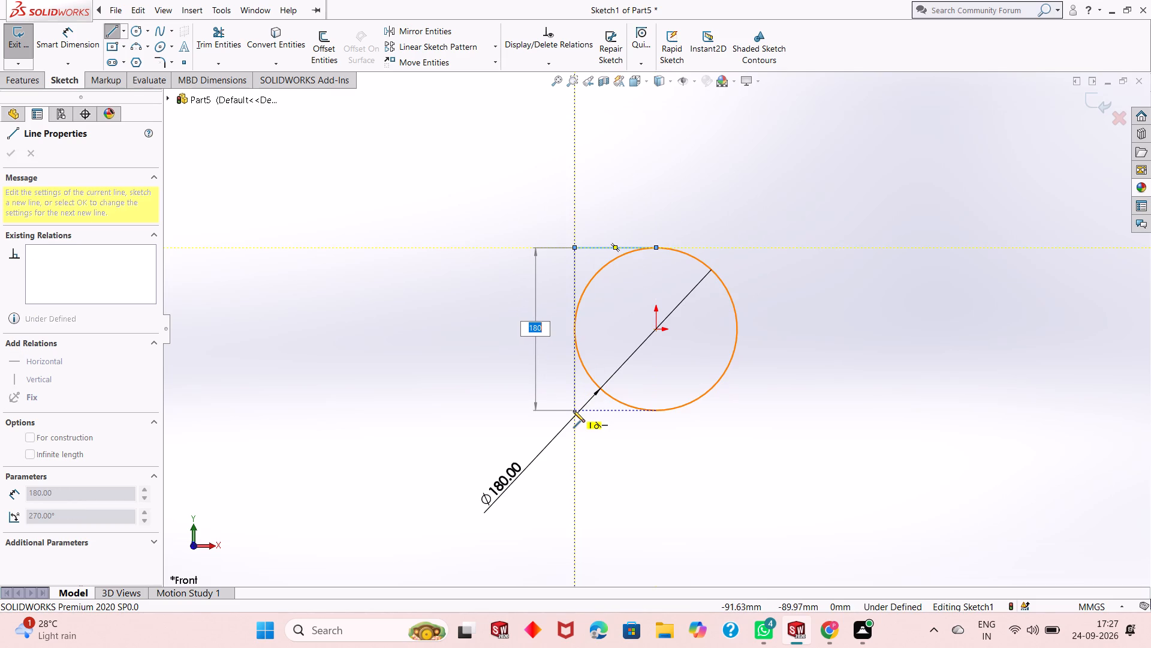
{"action": "left_click", "coordinate": [652, 413]}
{"action": "key", "text": "Escape"}
{"action": "key", "text": "Escape"}
{"action": "key", "text": "Escape"}
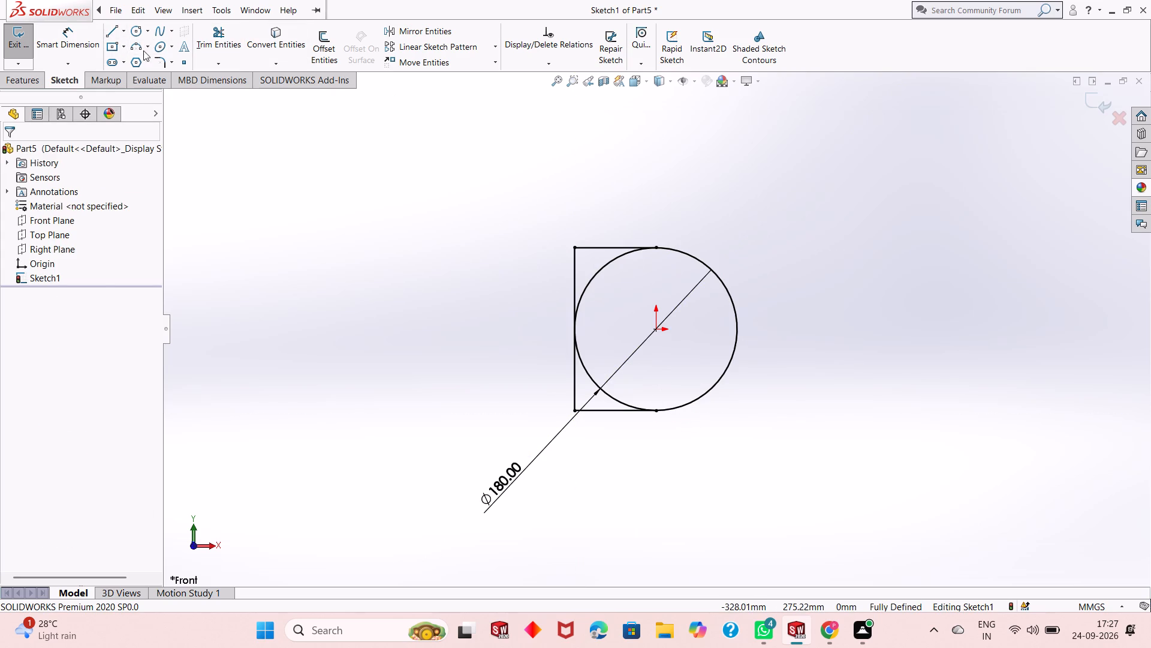
Trim away the left half of the circle inside the three lines, using Trim to closest, to leave a D-shaped profile.
{"action": "left_click", "coordinate": [223, 47]}
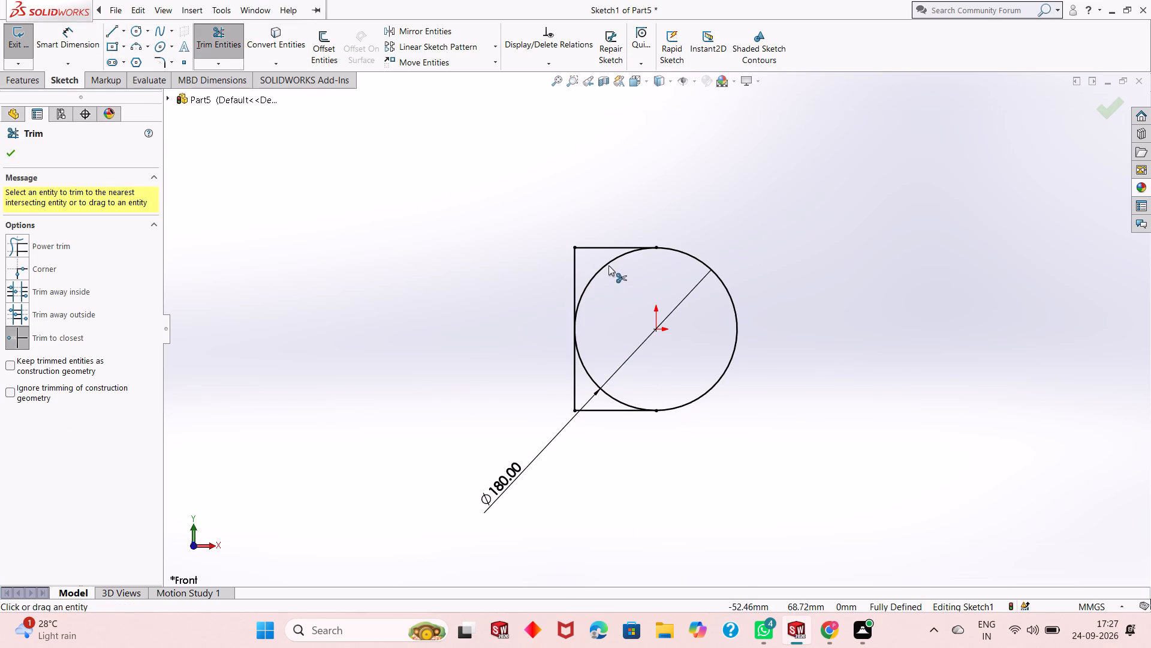
{"action": "left_click", "coordinate": [608, 263]}
{"action": "left_click", "coordinate": [586, 367]}
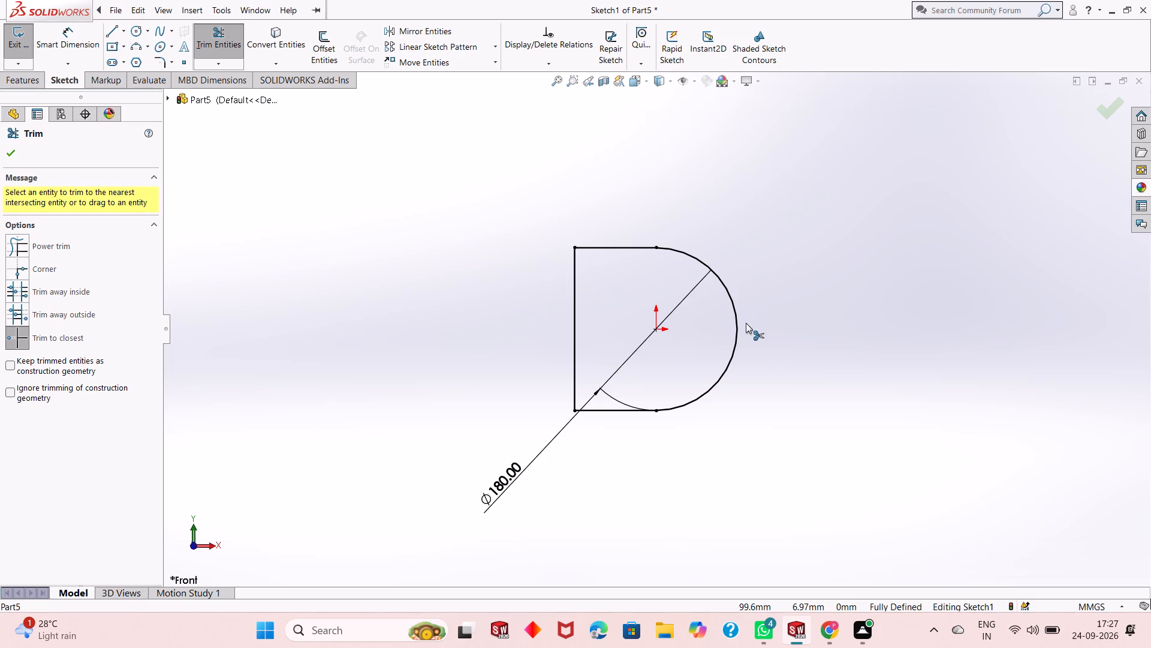
{"action": "key", "text": "Escape"}
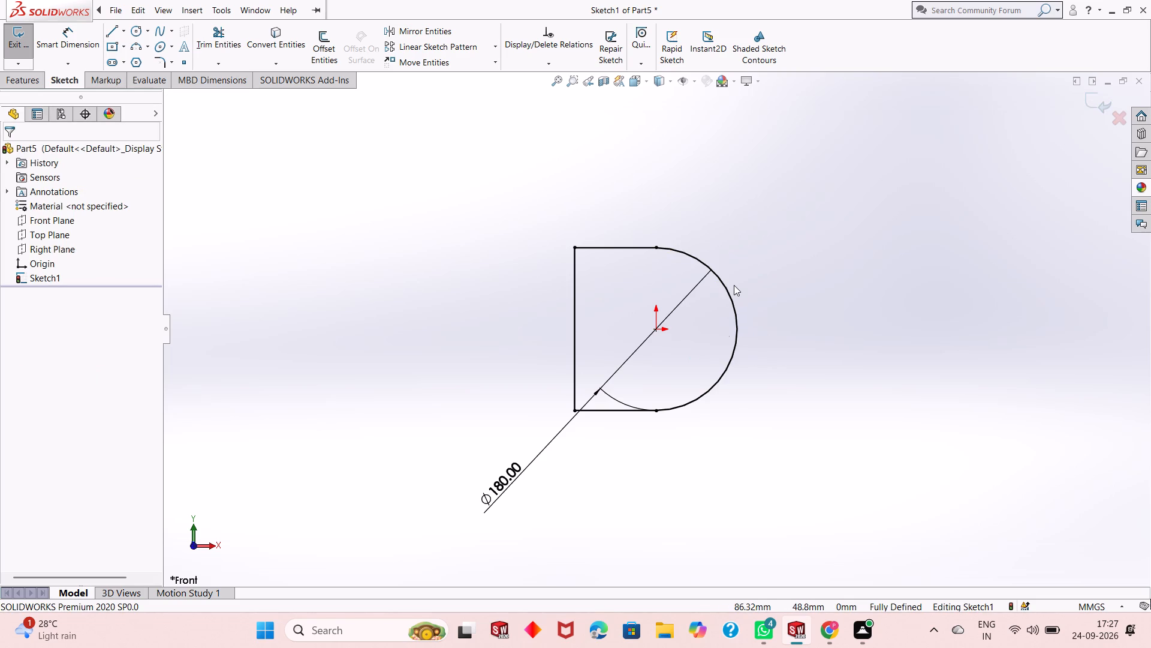
Reposition the 180 mm diameter dimension outside the arc, to the lower right of the profile.
{"action": "left_click_drag", "start_coordinate": [508, 484], "coordinate": [788, 421]}
{"action": "scroll", "coordinate": [701, 328], "scroll_direction": "up", "scroll_amount": 2}
{"action": "key", "text": "Escape"}
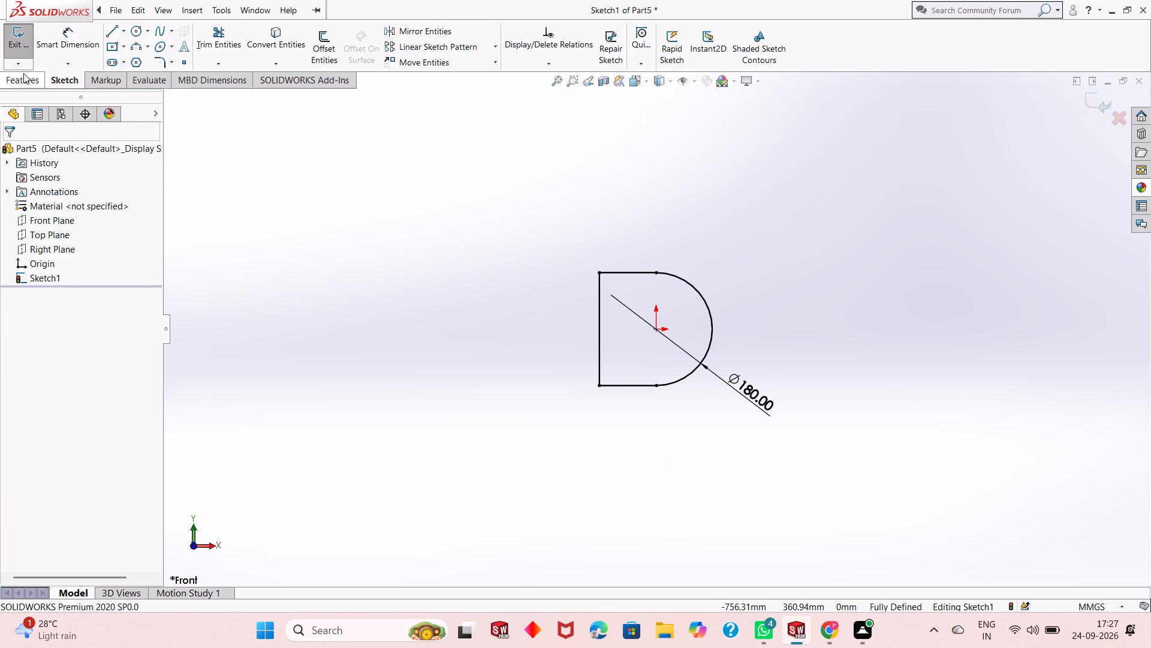
Start a Boss-Extrude of the D-shaped profile.
{"action": "left_click", "coordinate": [23, 83]}
{"action": "left_click", "coordinate": [20, 59]}
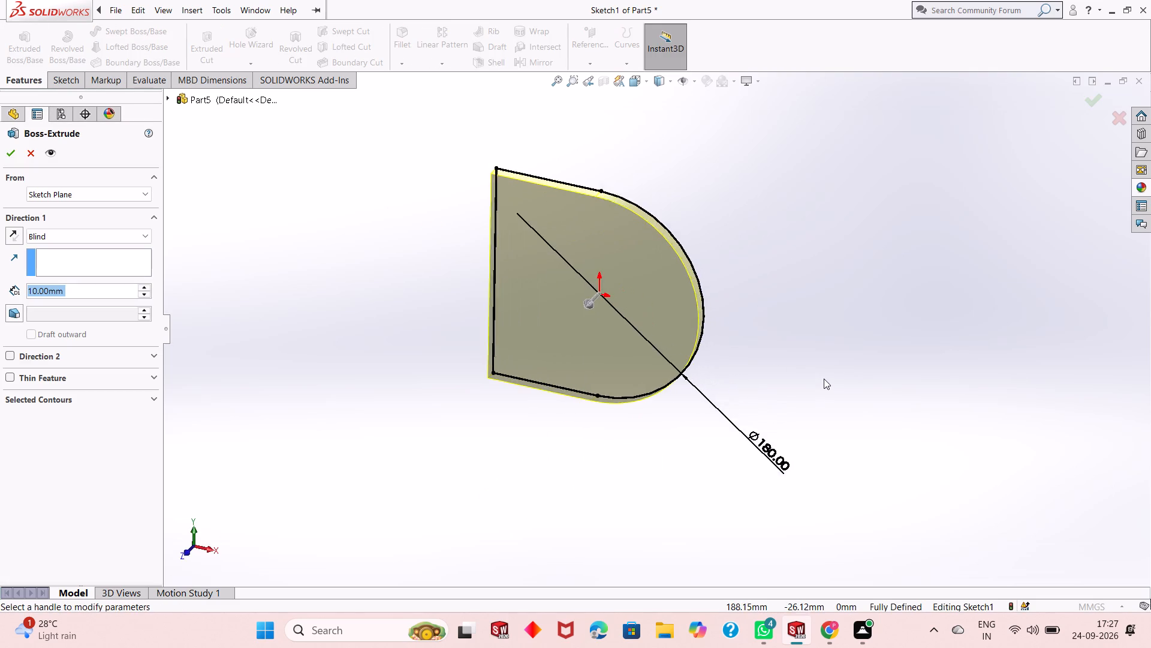
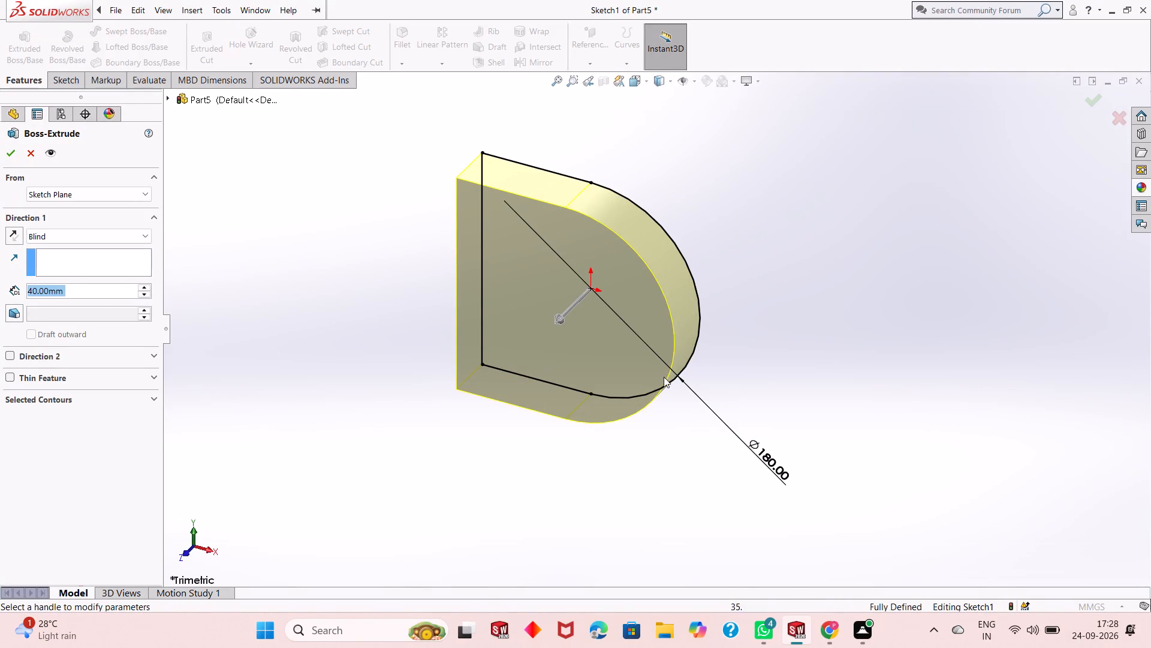
Set the Blind extrusion depth to 60 mm and complete the Boss-Extrude of the D-shaped profile.
{"action": "middle_click_drag", "start_coordinate": [772, 360], "coordinate": [755, 364]}
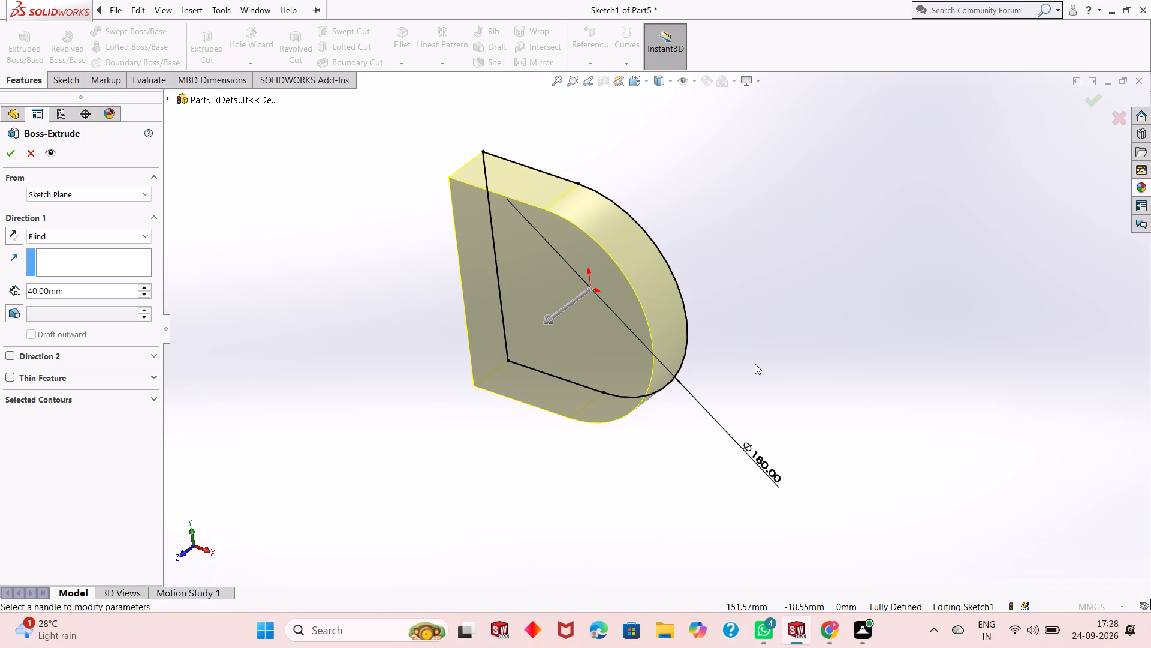
{"action": "scroll", "coordinate": [755, 364], "scroll_direction": "down", "scroll_amount": 2}
{"action": "scroll", "coordinate": [754, 364], "scroll_direction": "up", "scroll_amount": 3}
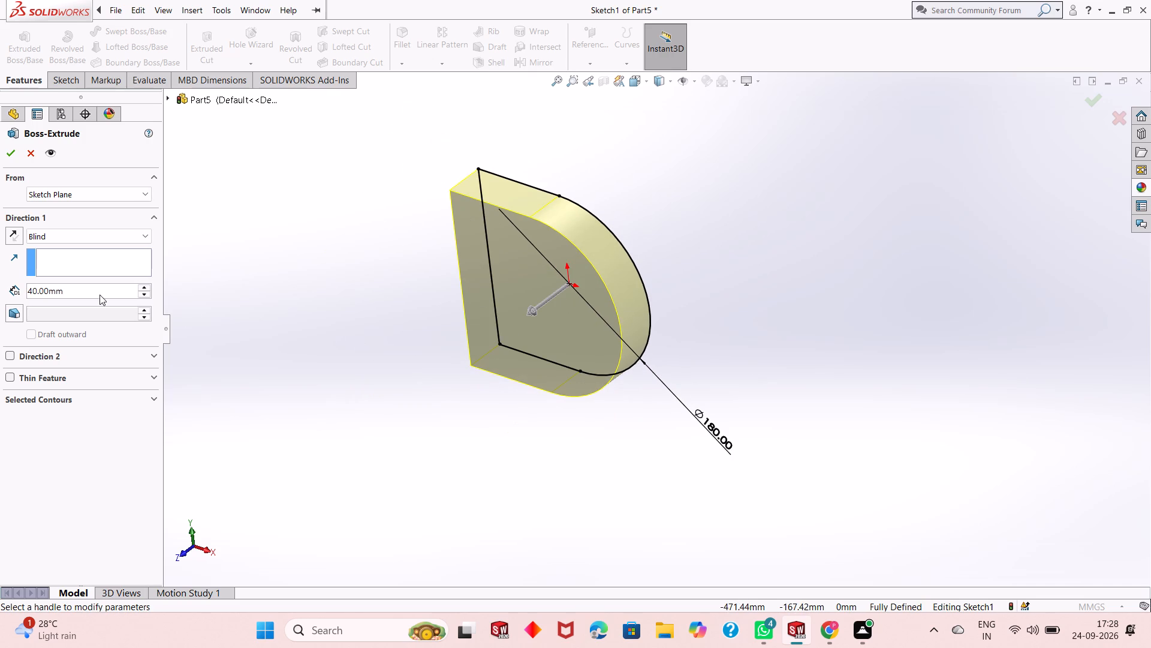
{"action": "double_click", "coordinate": [63, 289]}
{"action": "type", "text": "60"}
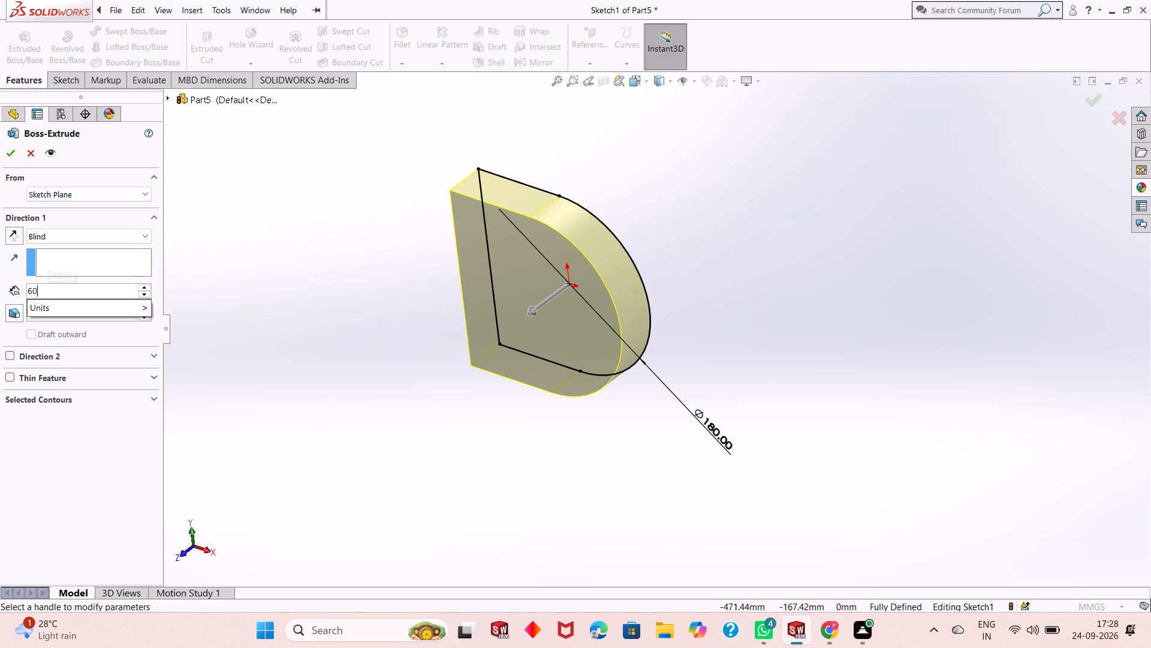
{"action": "key", "text": "Return"}
{"action": "left_click", "coordinate": [14, 149]}
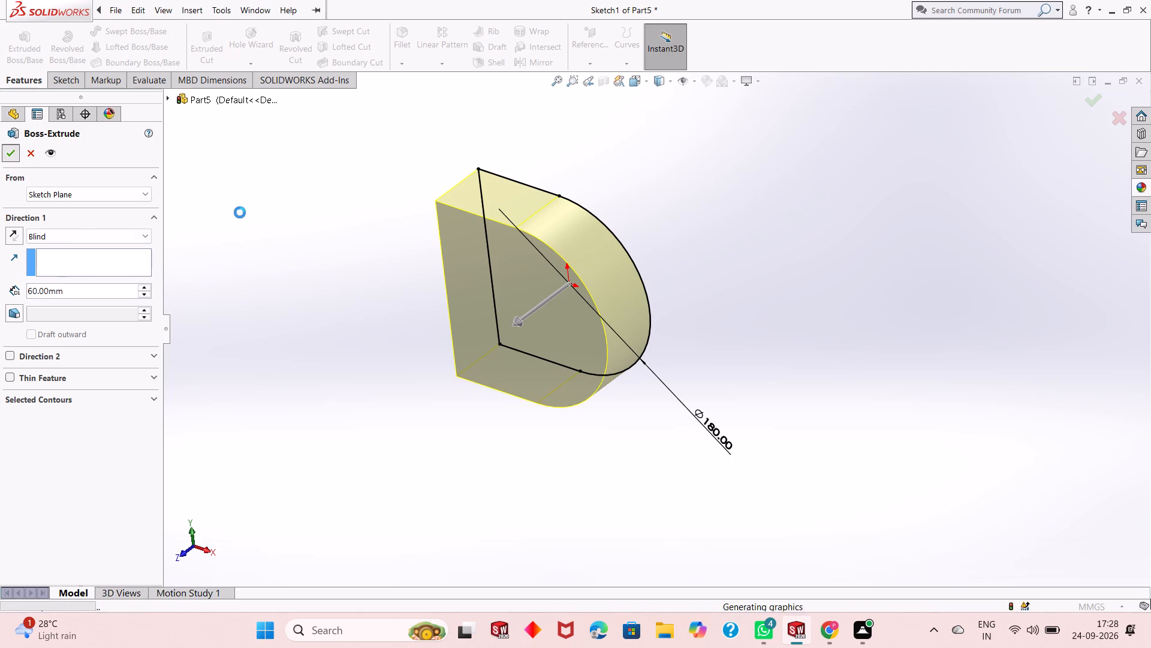
{"action": "left_click", "coordinate": [339, 281]}
Examine the extruded D-shaped solid from several angles, including its front, curved and flat side faces.
{"action": "scroll", "coordinate": [547, 211], "scroll_direction": "down", "scroll_amount": 3}
{"action": "scroll", "coordinate": [479, 328], "scroll_direction": "up", "scroll_amount": 4}
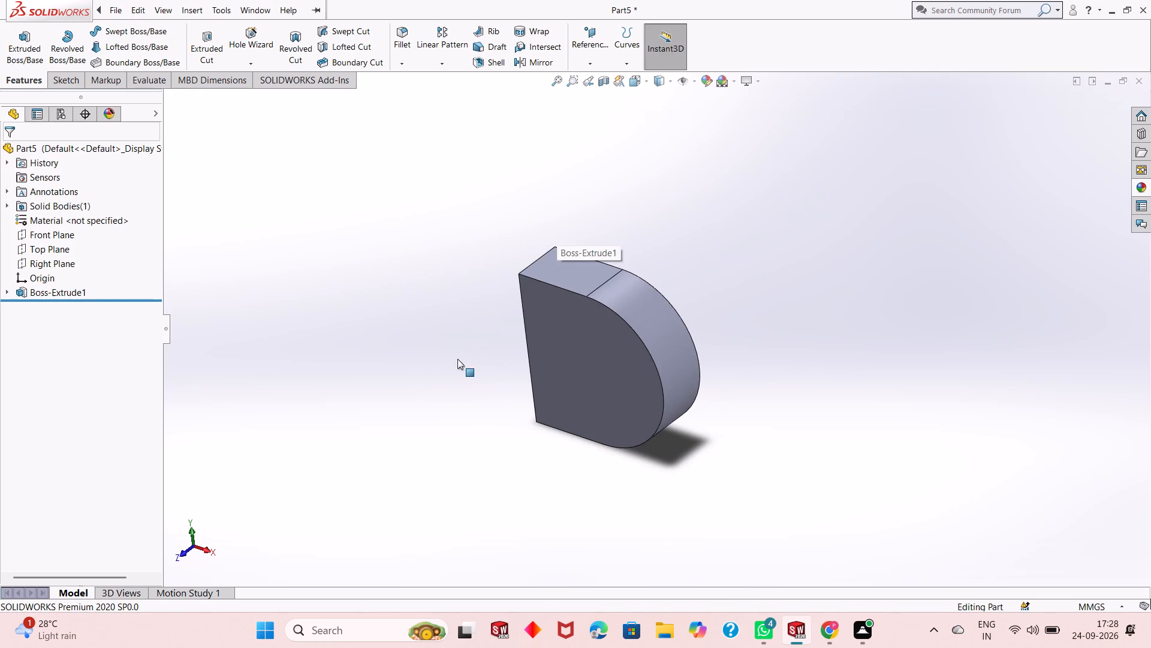
{"action": "middle_click_drag", "start_coordinate": [457, 359], "coordinate": [464, 336]}
{"action": "scroll", "coordinate": [596, 313], "scroll_direction": "down", "scroll_amount": 3}
{"action": "scroll", "coordinate": [559, 341], "scroll_direction": "up", "scroll_amount": 1}
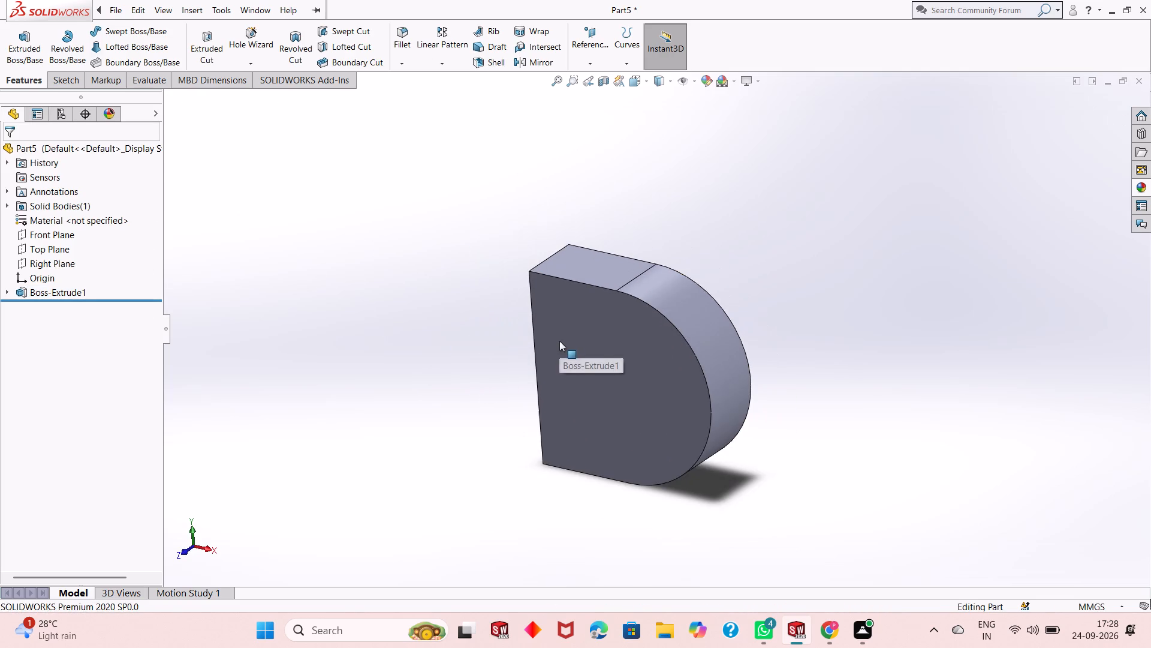
{"action": "scroll", "coordinate": [559, 341], "scroll_direction": "up", "scroll_amount": 2}
{"action": "scroll", "coordinate": [688, 473], "scroll_direction": "down", "scroll_amount": 4}
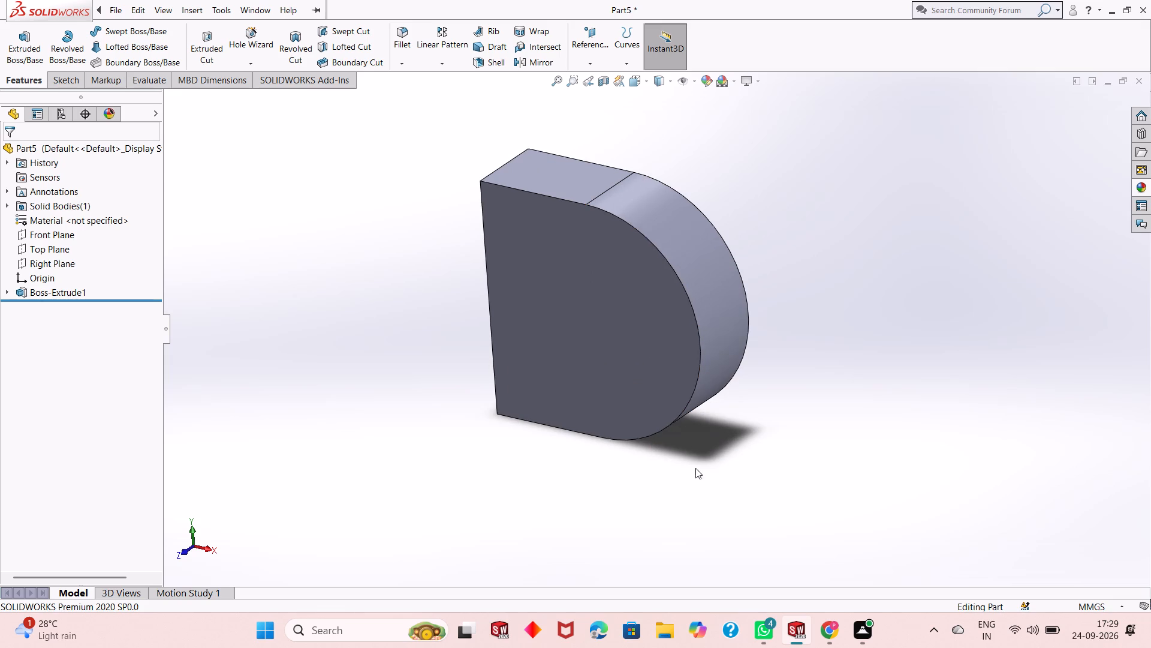
{"action": "scroll", "coordinate": [652, 351], "scroll_direction": "up", "scroll_amount": 1}
{"action": "scroll", "coordinate": [662, 237], "scroll_direction": "down", "scroll_amount": 1}
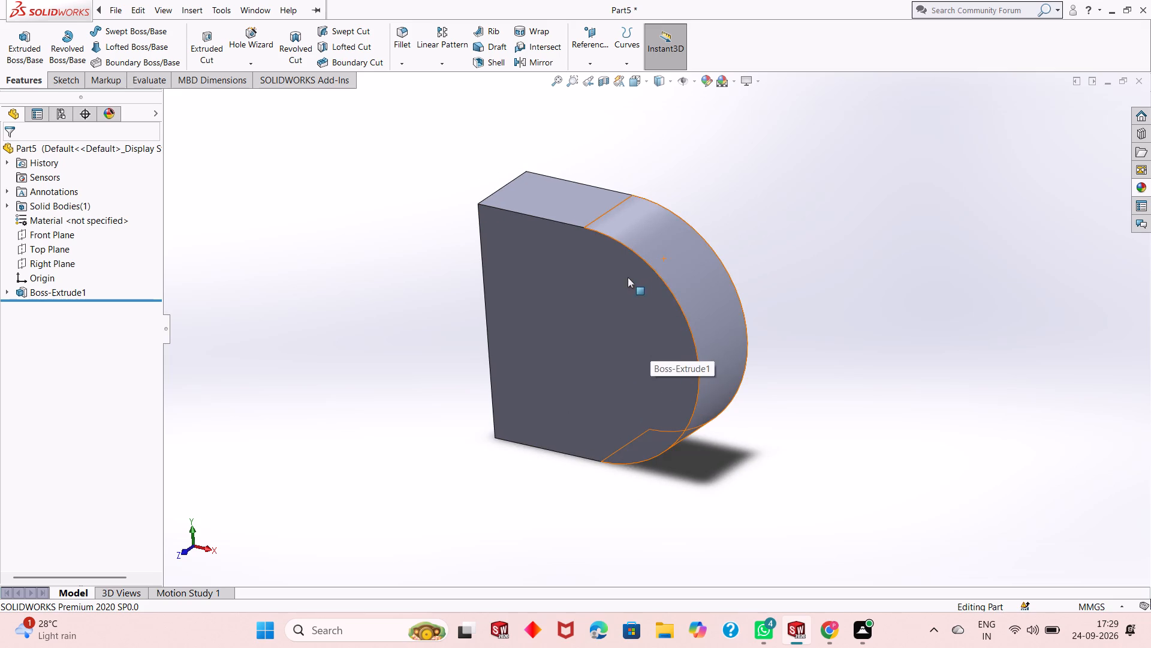
{"action": "scroll", "coordinate": [595, 292], "scroll_direction": "up", "scroll_amount": 1}
{"action": "scroll", "coordinate": [628, 295], "scroll_direction": "down", "scroll_amount": 1}
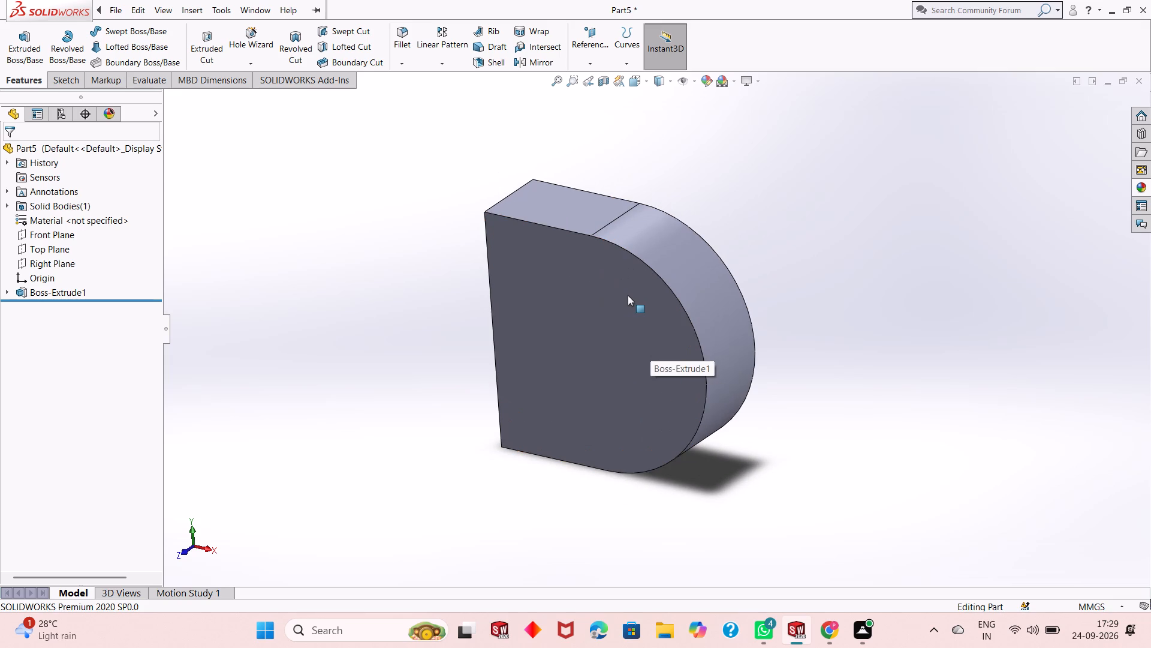
{"action": "middle_click_drag", "start_coordinate": [637, 322], "coordinate": [653, 308]}
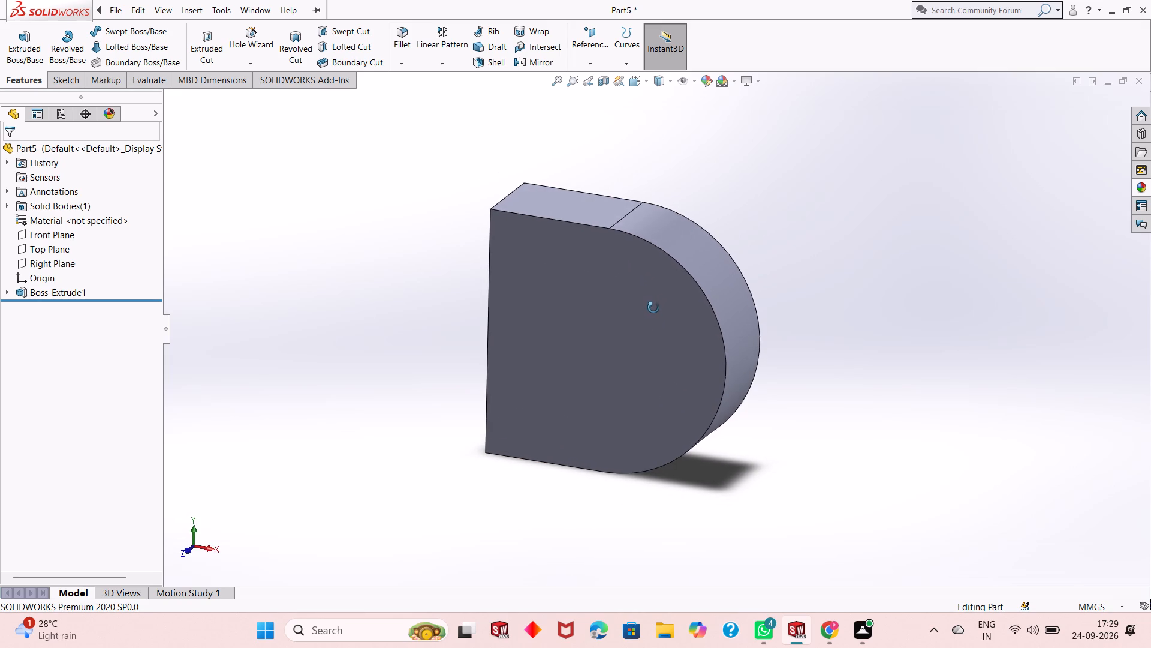
{"action": "middle_click_drag", "start_coordinate": [653, 308], "coordinate": [589, 299]}
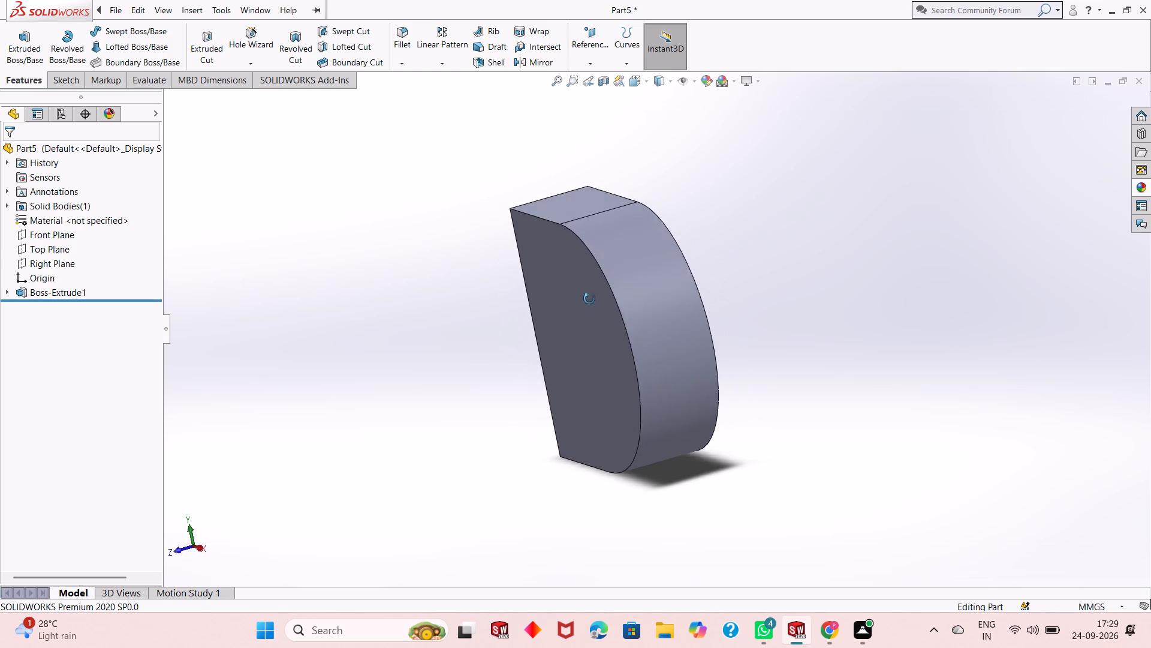
{"action": "middle_click_drag", "start_coordinate": [589, 299], "coordinate": [650, 272]}
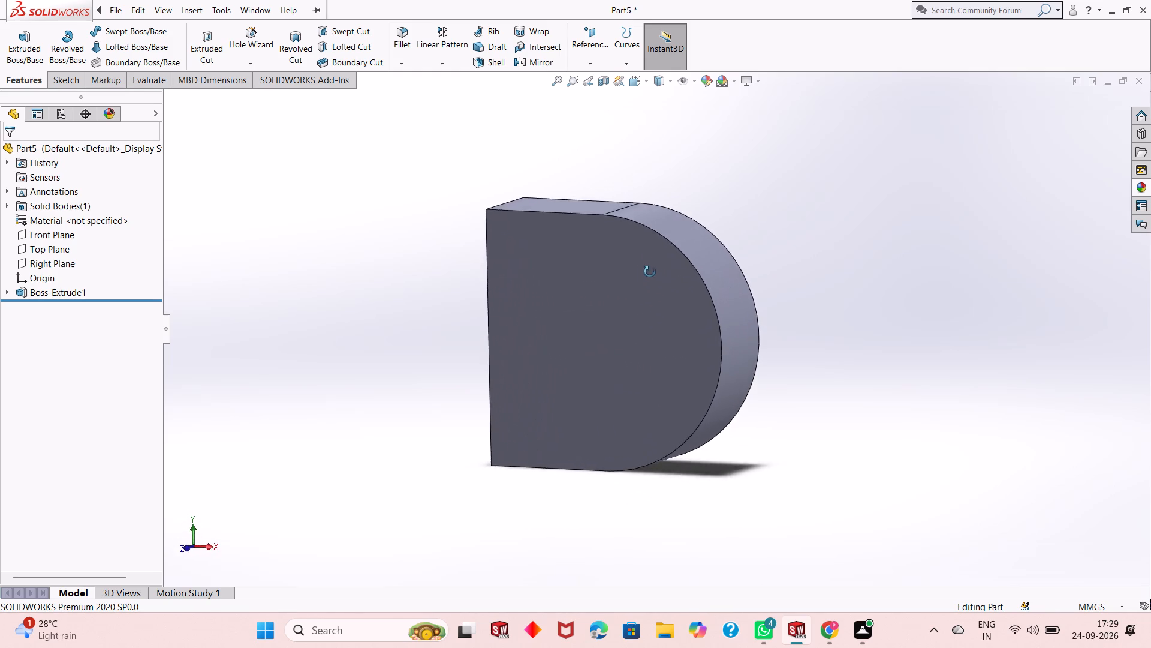
{"action": "middle_click_drag", "start_coordinate": [650, 272], "coordinate": [607, 315]}
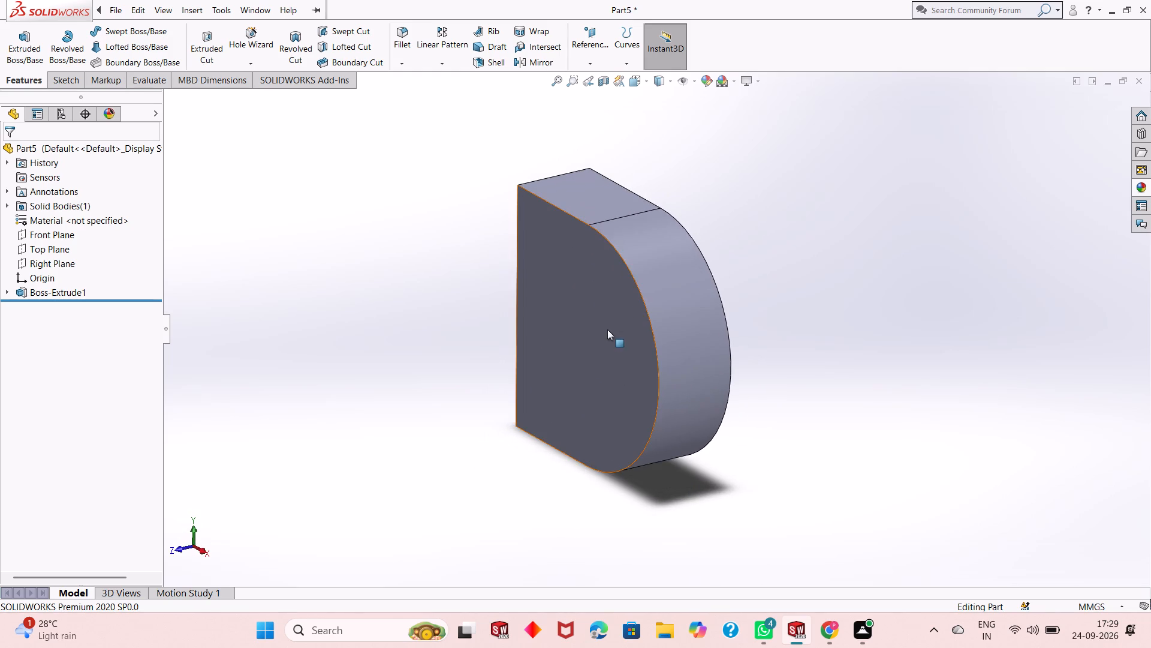
{"action": "scroll", "coordinate": [590, 319], "scroll_direction": "up", "scroll_amount": 2}
{"action": "scroll", "coordinate": [595, 223], "scroll_direction": "down", "scroll_amount": 2}
{"action": "scroll", "coordinate": [625, 351], "scroll_direction": "up", "scroll_amount": 2}
{"action": "scroll", "coordinate": [653, 411], "scroll_direction": "down", "scroll_amount": 2}
{"action": "scroll", "coordinate": [649, 408], "scroll_direction": "up", "scroll_amount": 1}
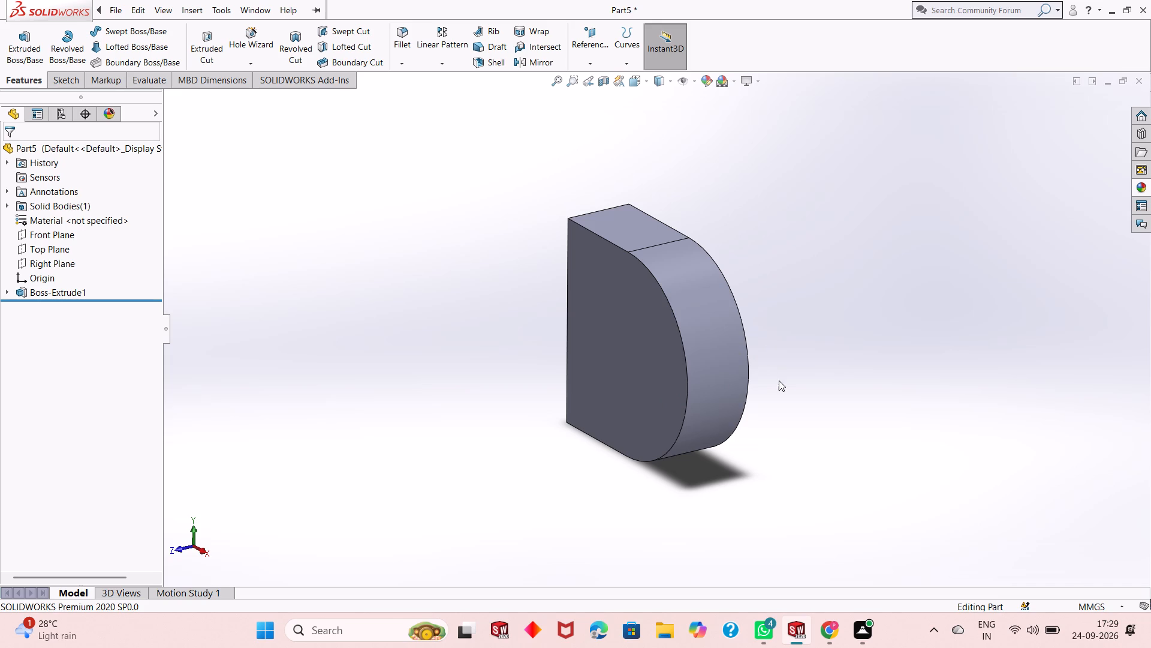
{"action": "middle_click_drag", "start_coordinate": [740, 371], "coordinate": [747, 346]}
{"action": "middle_click_drag", "start_coordinate": [778, 339], "coordinate": [831, 318]}
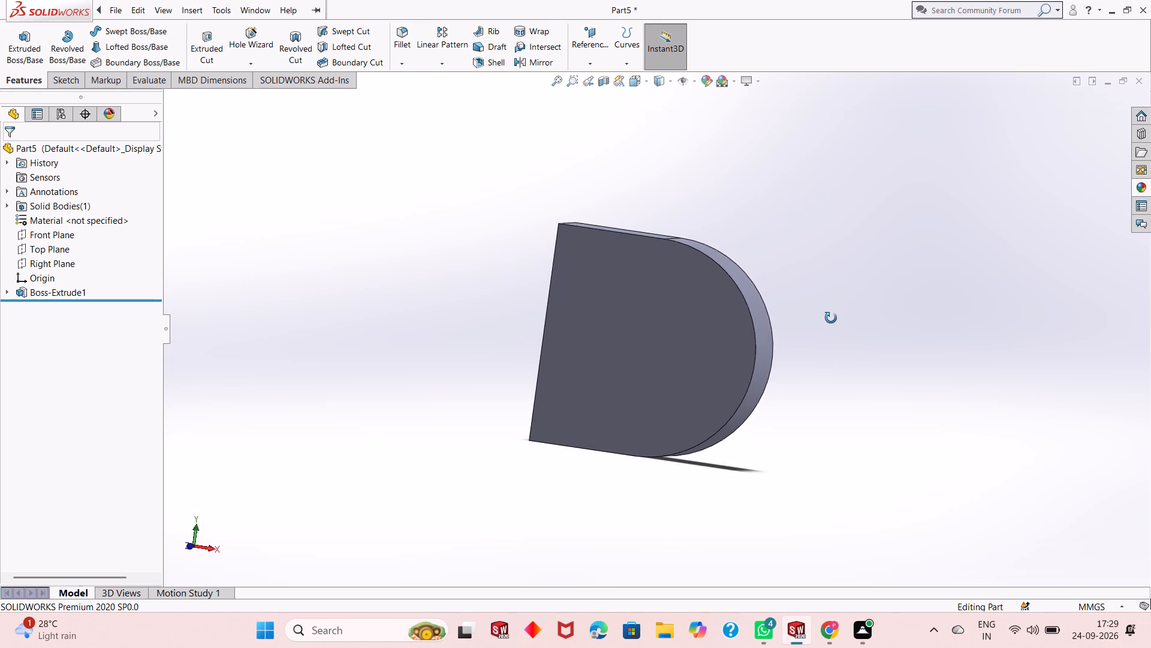
{"action": "middle_click_drag", "start_coordinate": [831, 318], "coordinate": [881, 304]}
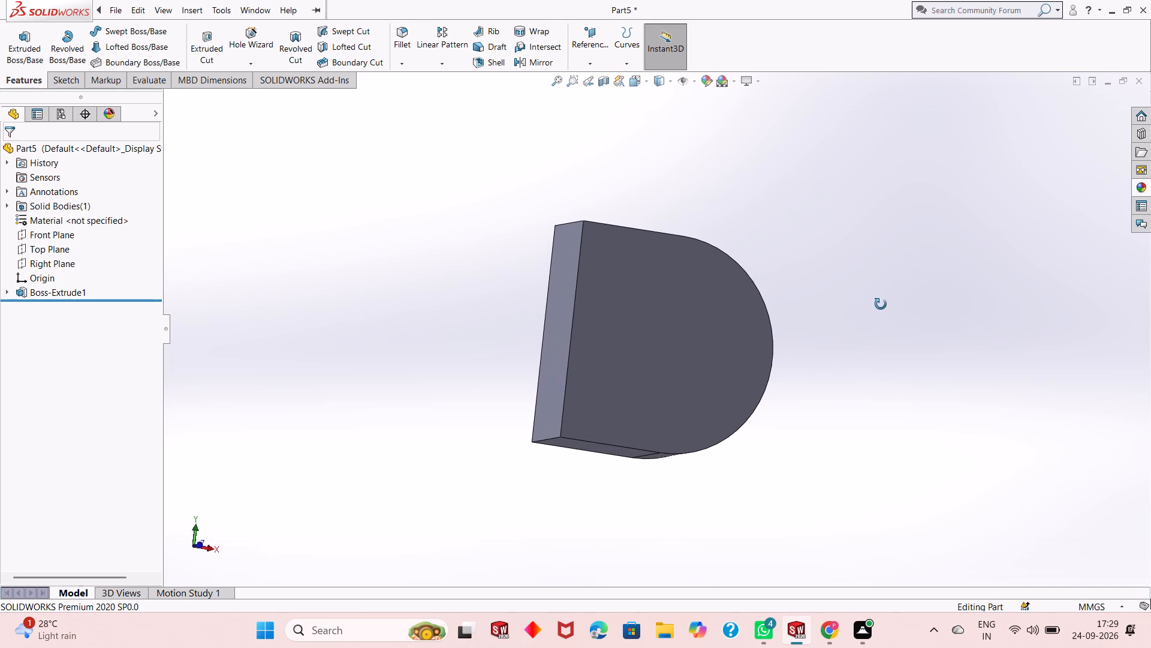
{"action": "middle_click_drag", "start_coordinate": [881, 304], "coordinate": [896, 302]}
{"action": "middle_click", "coordinate": [897, 302]}
{"action": "middle_click_drag", "start_coordinate": [897, 302], "coordinate": [898, 309]}
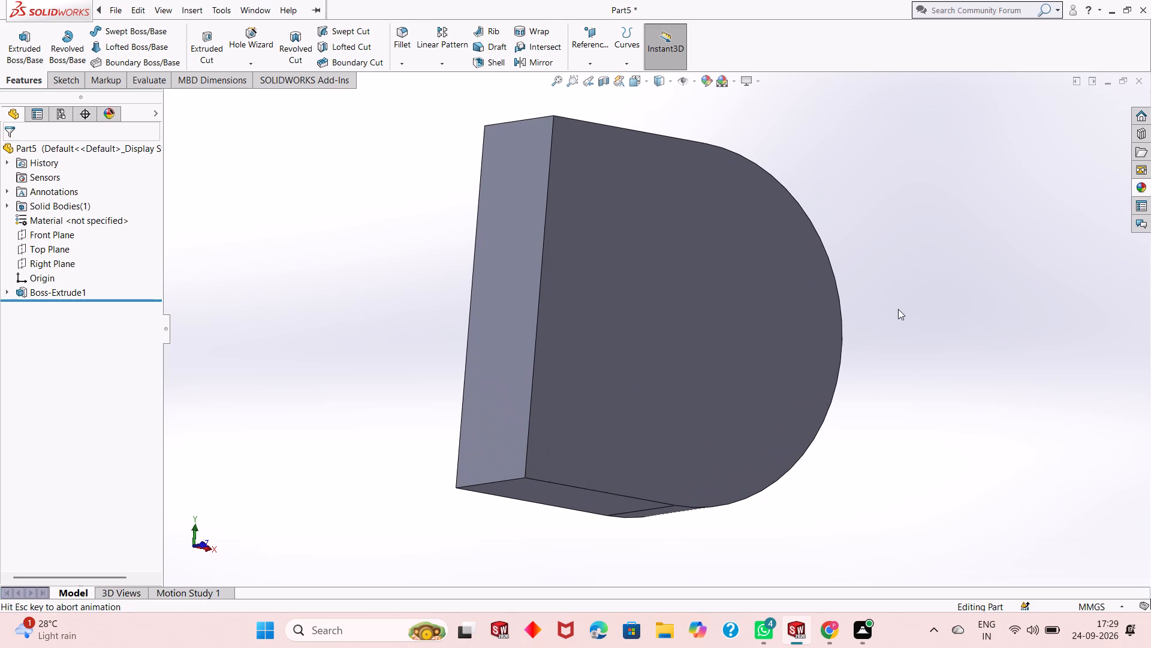
{"action": "middle_click_drag", "start_coordinate": [898, 310], "coordinate": [872, 358]}
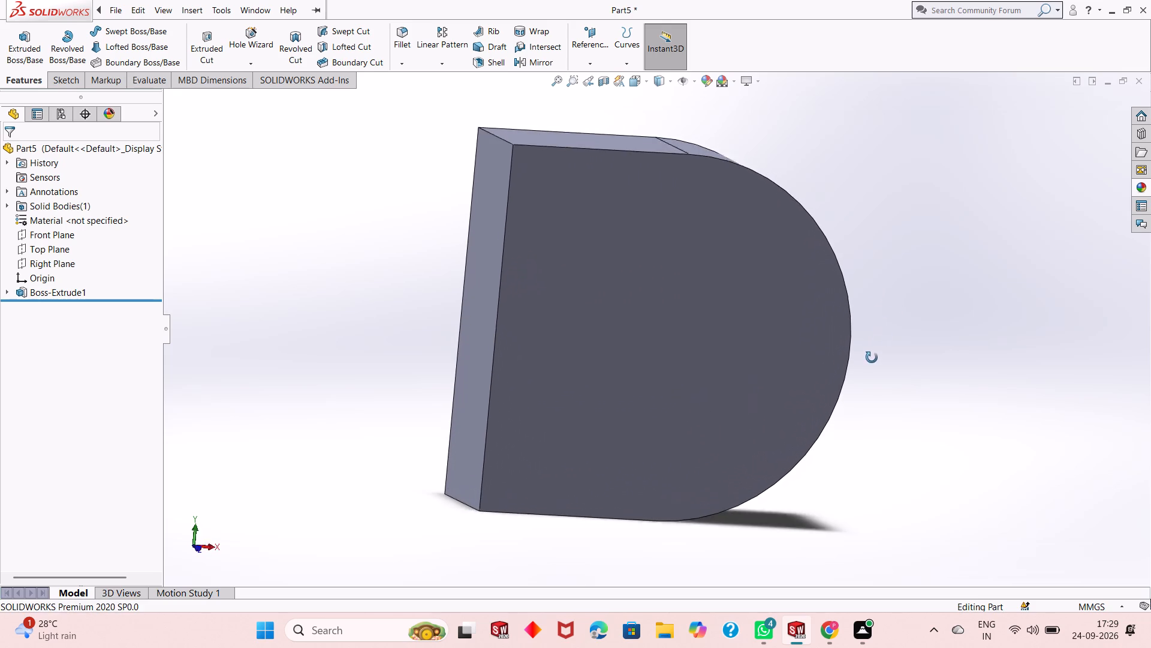
{"action": "middle_click_drag", "start_coordinate": [872, 358], "coordinate": [870, 369]}
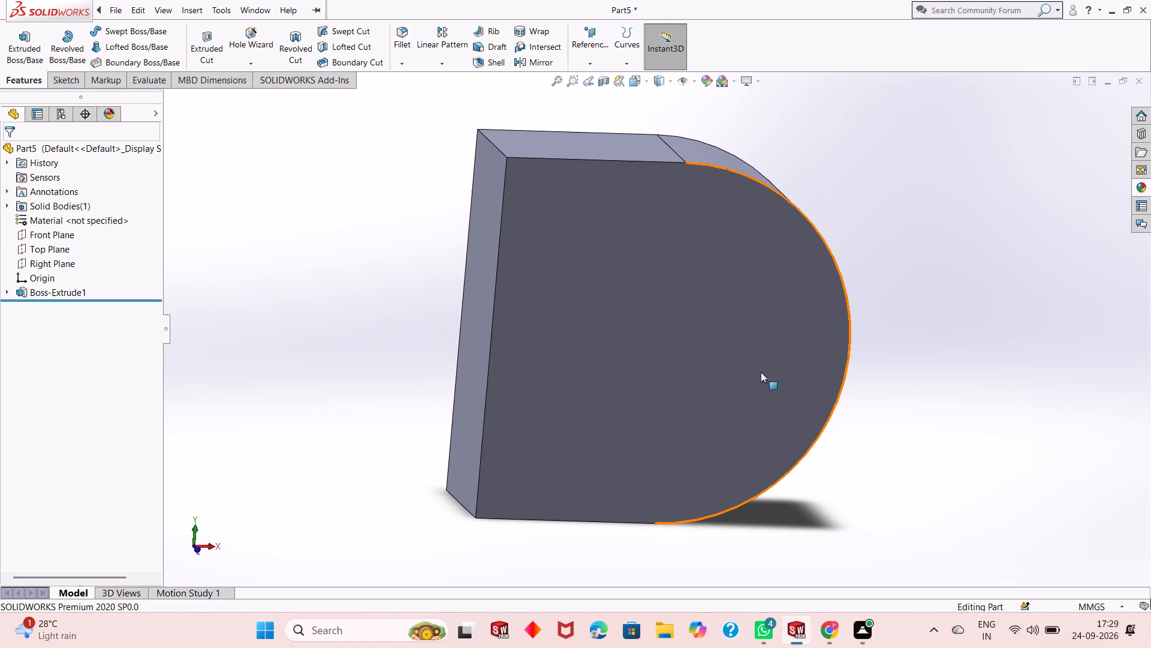
Start a new sketch on the solid's front D-shaped face.
{"action": "left_click", "coordinate": [694, 305]}
{"action": "left_click", "coordinate": [743, 272]}
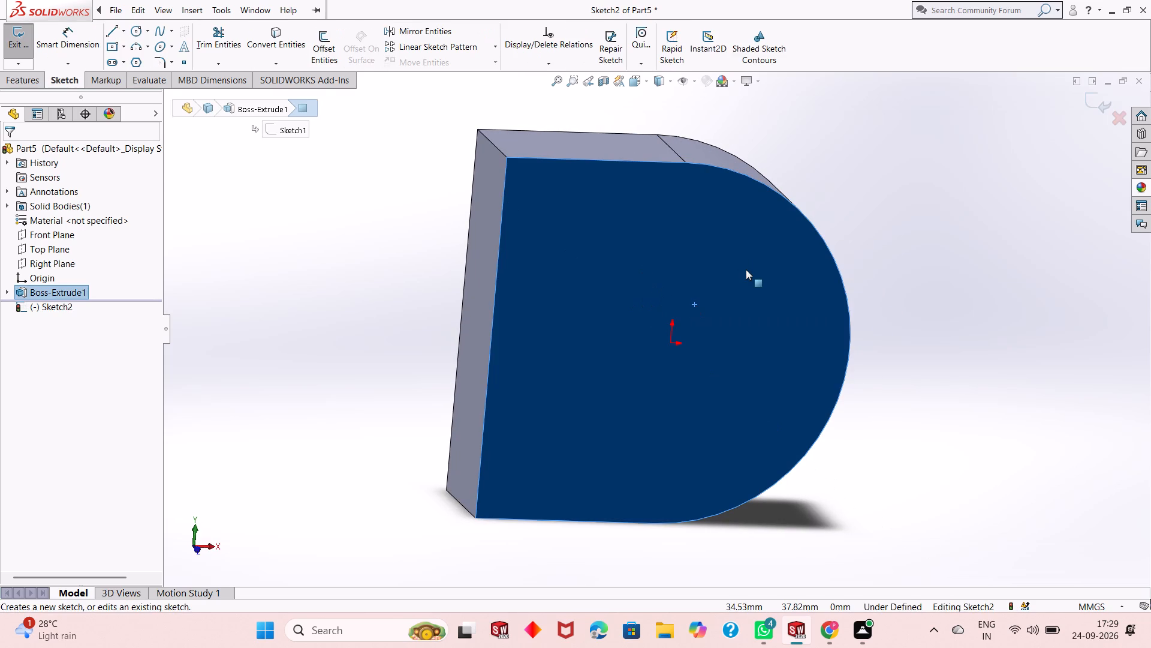
{"action": "key", "text": "ctrl+8"}
{"action": "key", "text": "Escape"}
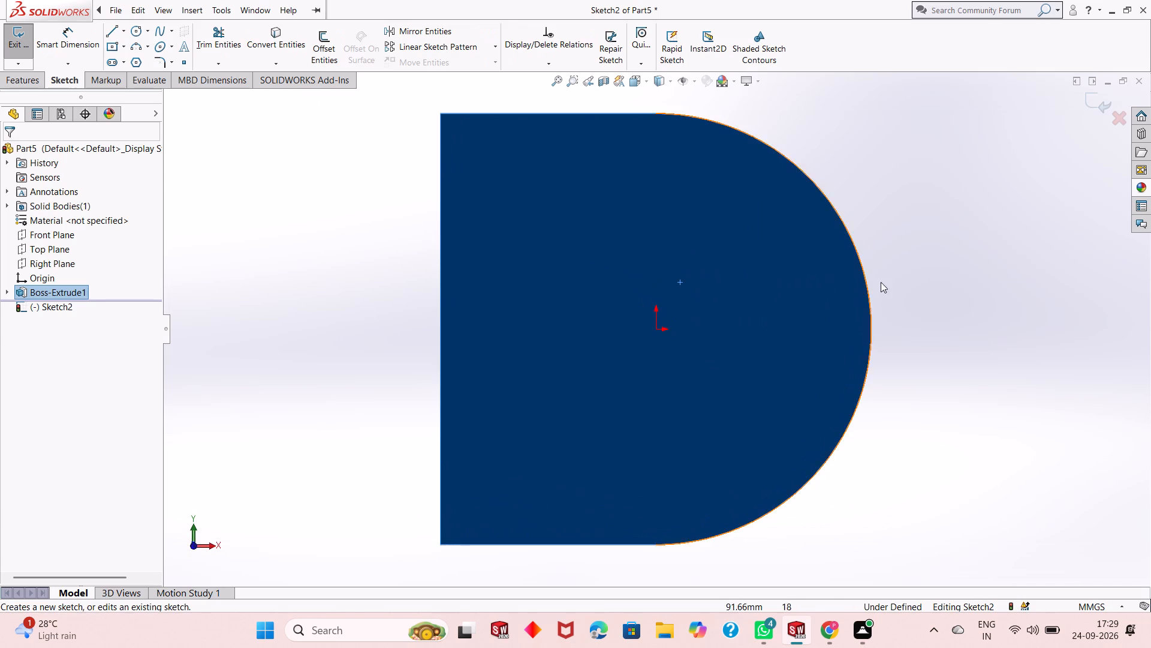
{"action": "left_click", "coordinate": [907, 247]}
{"action": "scroll", "coordinate": [680, 336], "scroll_direction": "up", "scroll_amount": 3}
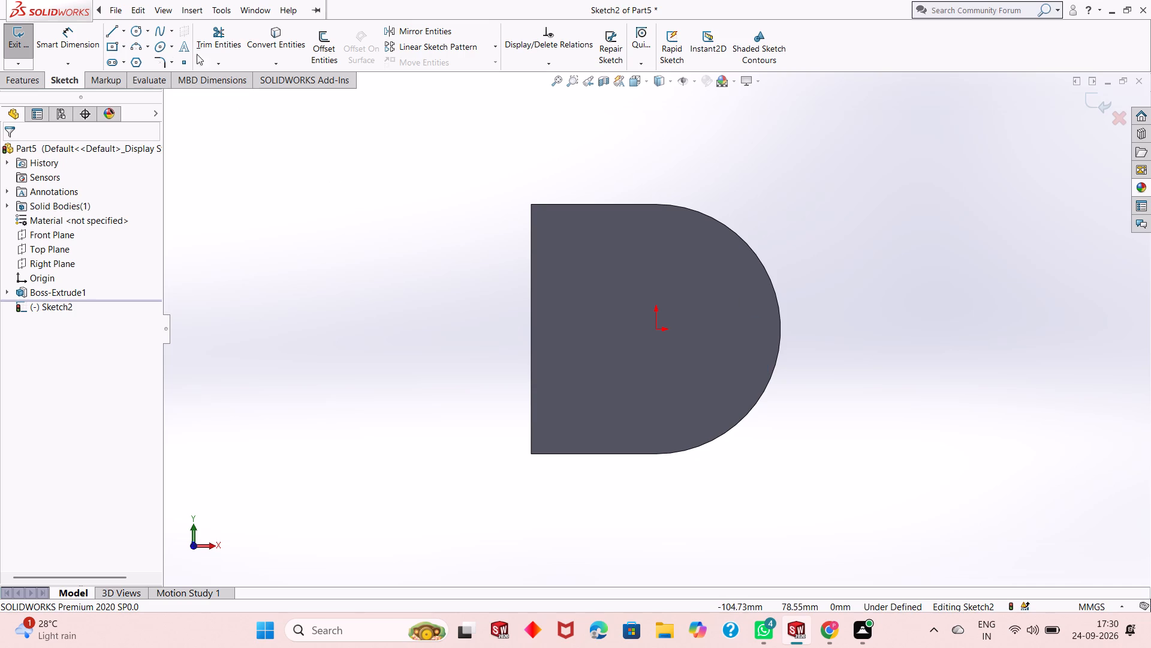
Draw a circle centred on the origin with a radius of 150 mm.
{"action": "left_click", "coordinate": [143, 38]}
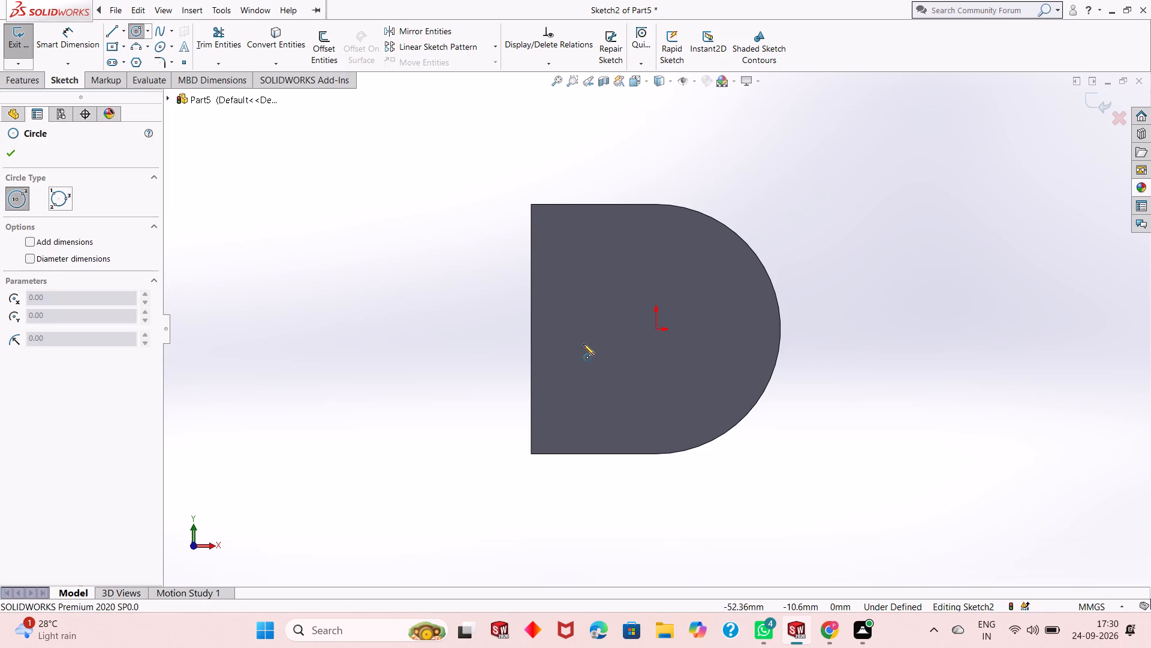
{"action": "left_click", "coordinate": [656, 330]}
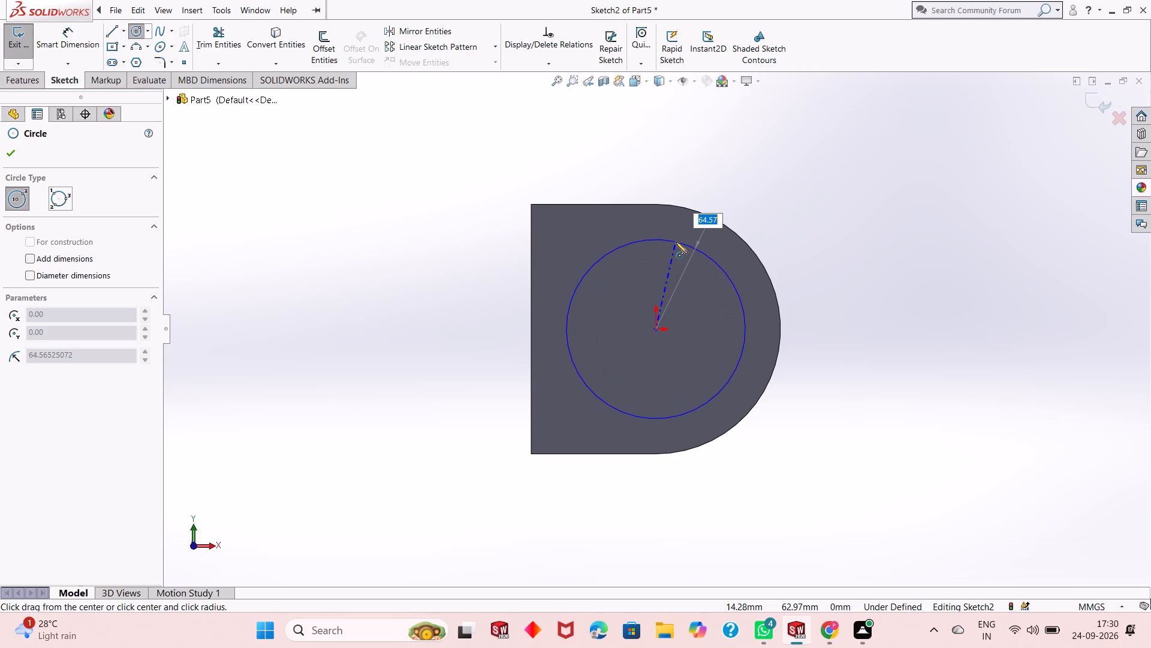
{"action": "type", "text": "150"}
{"action": "key", "text": "Return"}
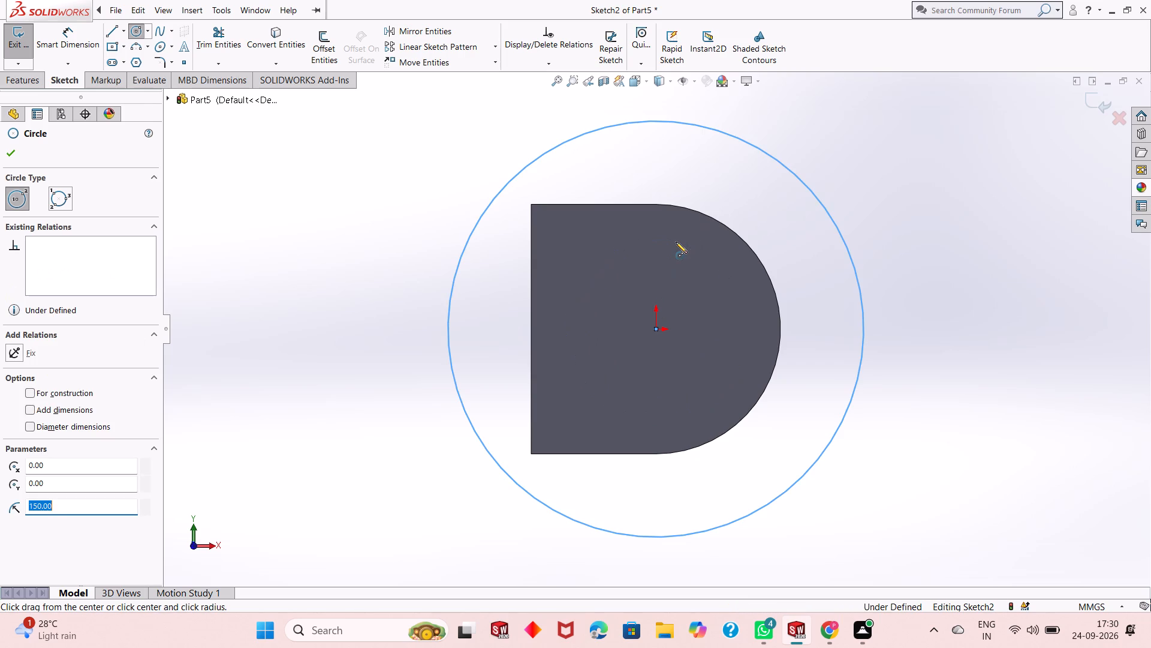
{"action": "key", "text": "Escape"}
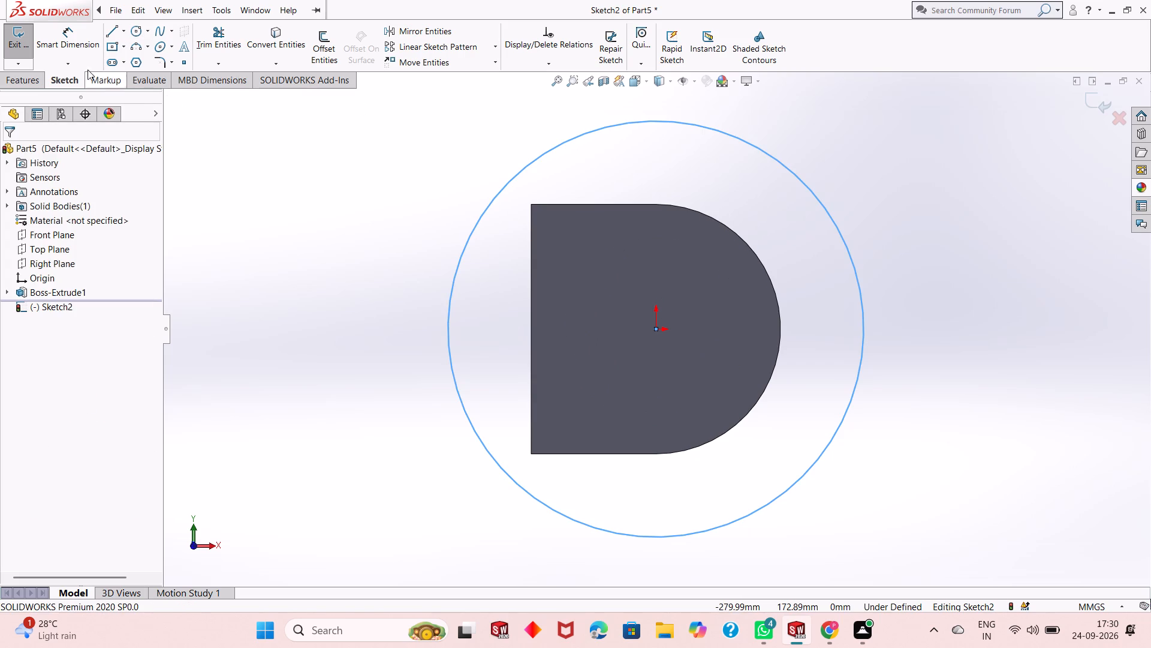
Dimension the circle's diameter to 150 mm, placing the dimension outside the solid's flat side.
{"action": "left_click", "coordinate": [78, 50]}
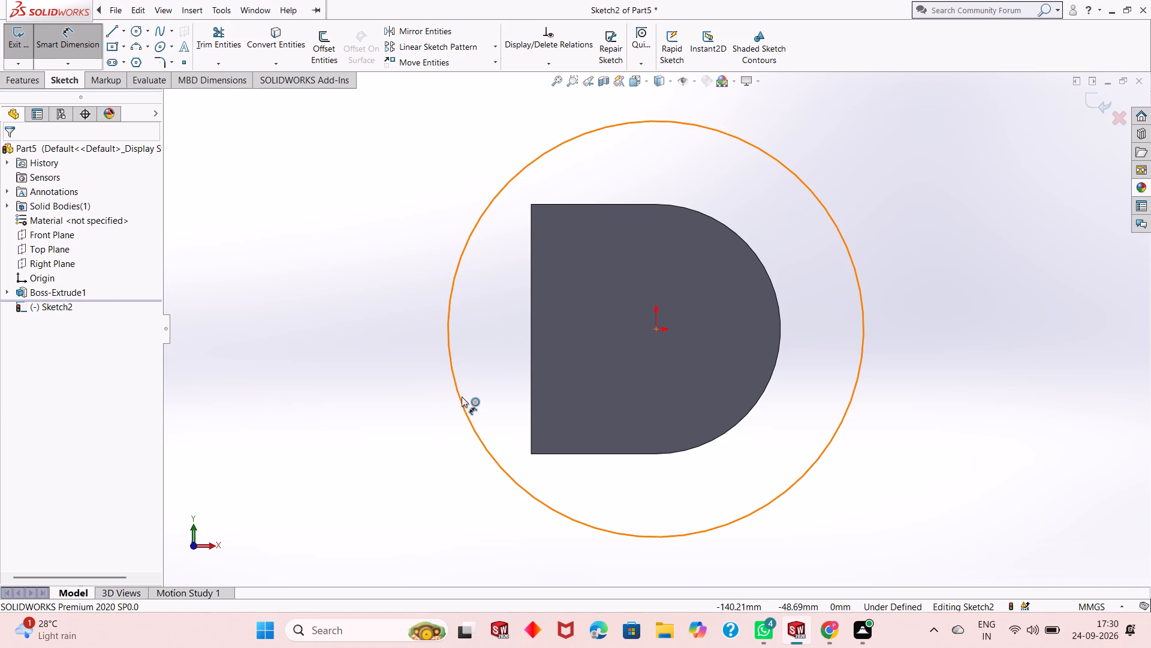
{"action": "left_click", "coordinate": [462, 397]}
{"action": "left_click", "coordinate": [385, 463]}
{"action": "type", "text": "150"}
{"action": "key", "text": "Return"}
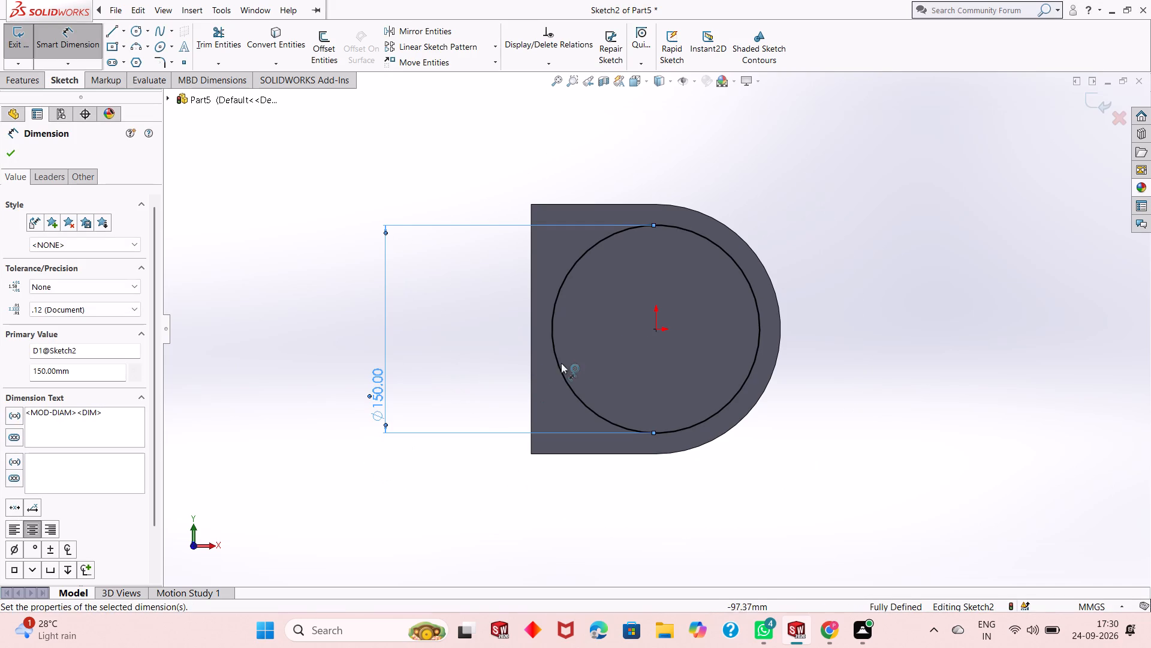
{"action": "scroll", "coordinate": [671, 304], "scroll_direction": "down", "scroll_amount": 4}
{"action": "scroll", "coordinate": [908, 85], "scroll_direction": "down", "scroll_amount": 2}
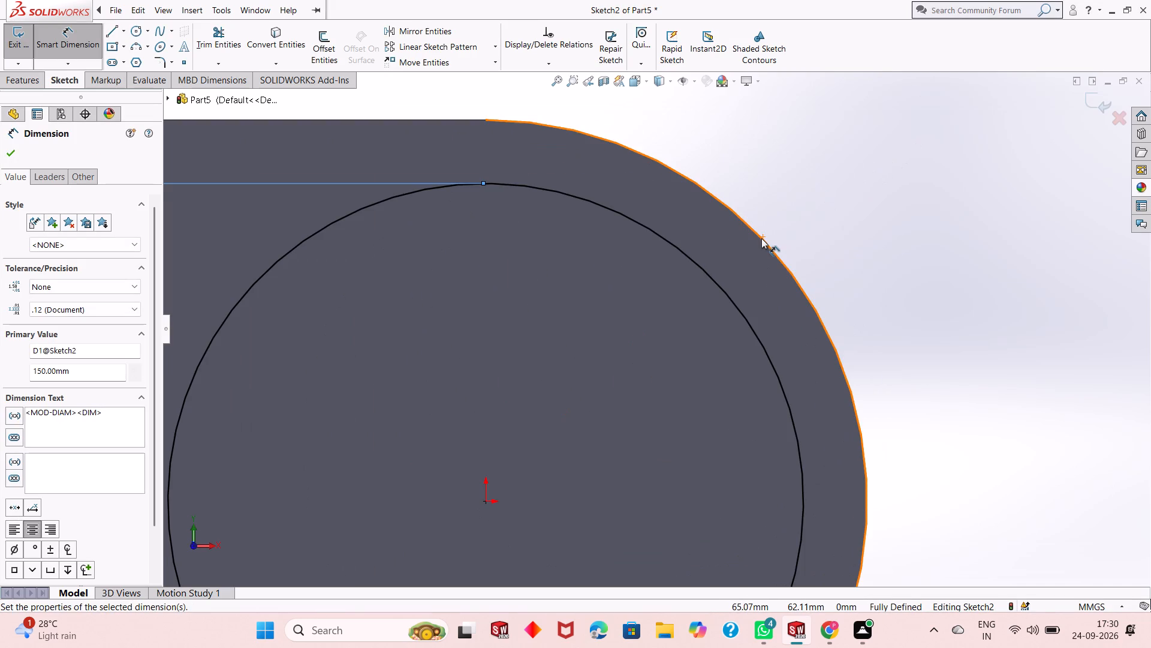
{"action": "scroll", "coordinate": [706, 346], "scroll_direction": "up", "scroll_amount": 4}
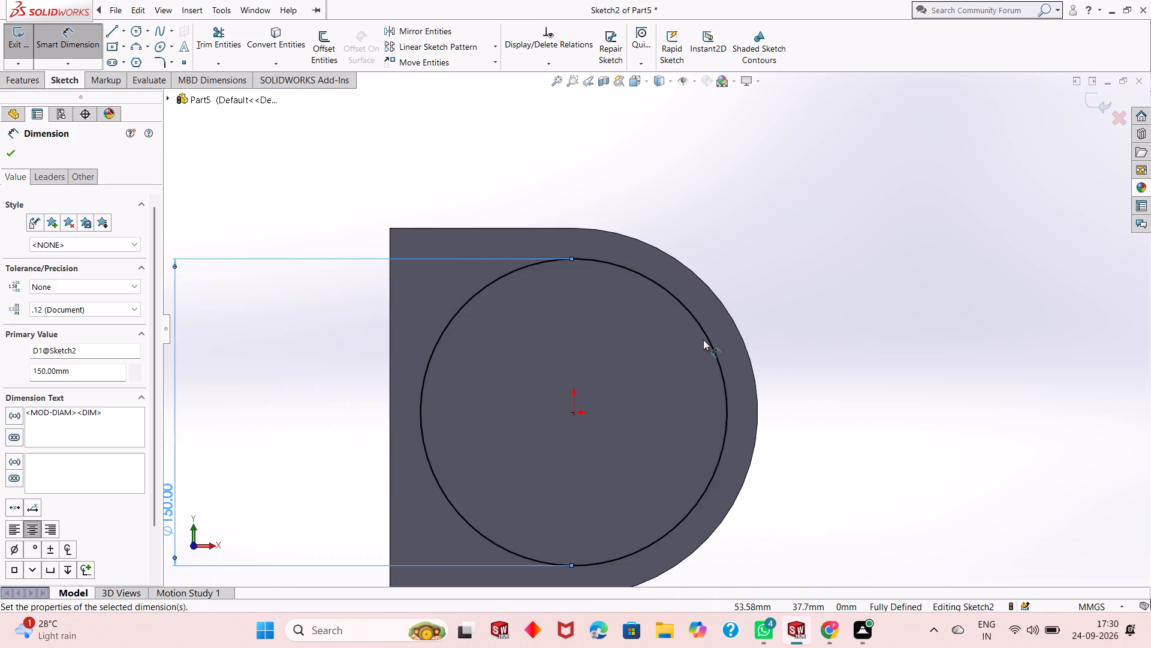
{"action": "scroll", "coordinate": [703, 340], "scroll_direction": "up", "scroll_amount": 2}
{"action": "key", "text": "Escape"}
{"action": "scroll", "coordinate": [595, 446], "scroll_direction": "up", "scroll_amount": 1}
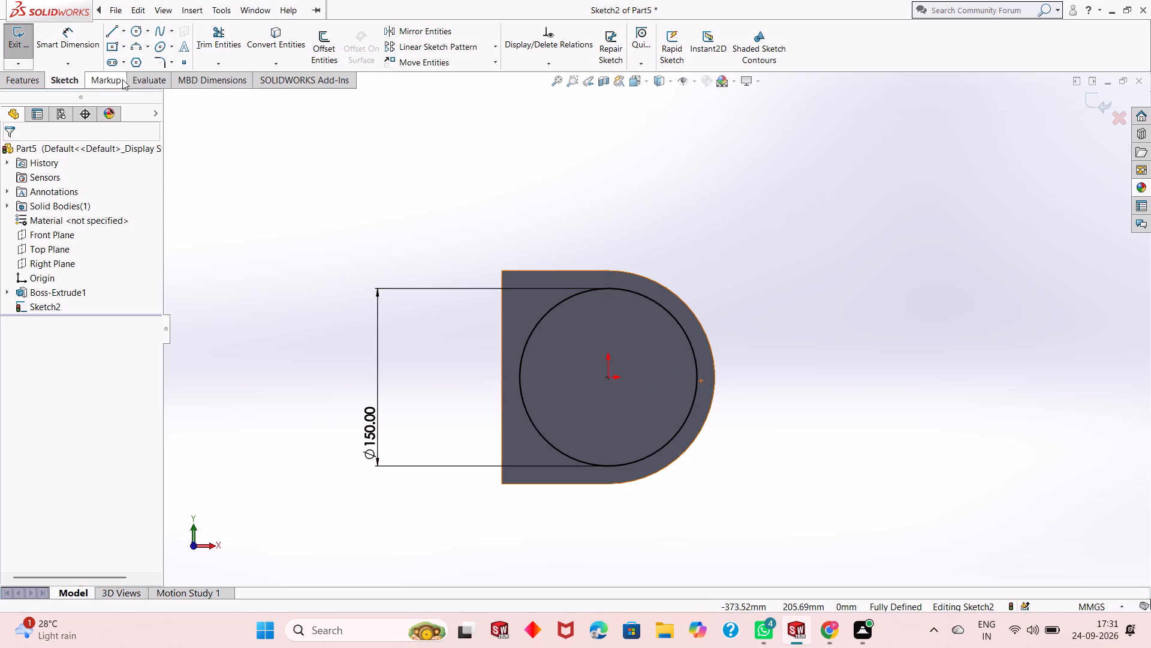
Draw three connected lines squaring off the circle's flat side: 75 mm horizontal, 150 mm vertical and 75 mm horizontal, joining the circle's top and bottom points.
{"action": "left_click", "coordinate": [112, 32]}
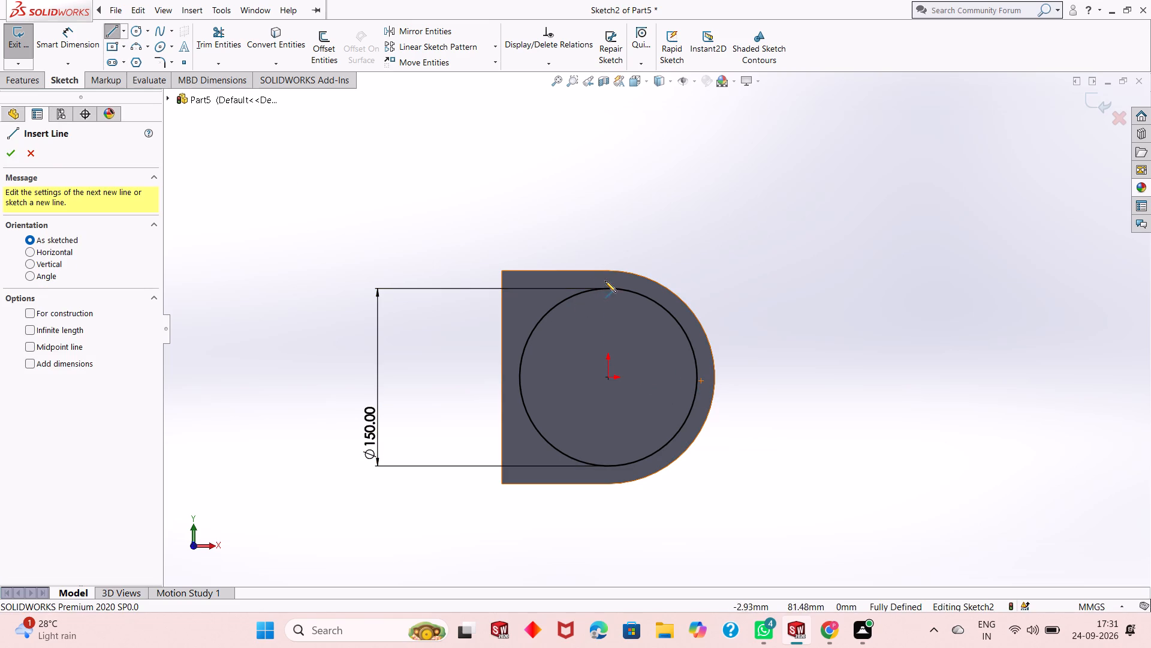
{"action": "left_click", "coordinate": [610, 288]}
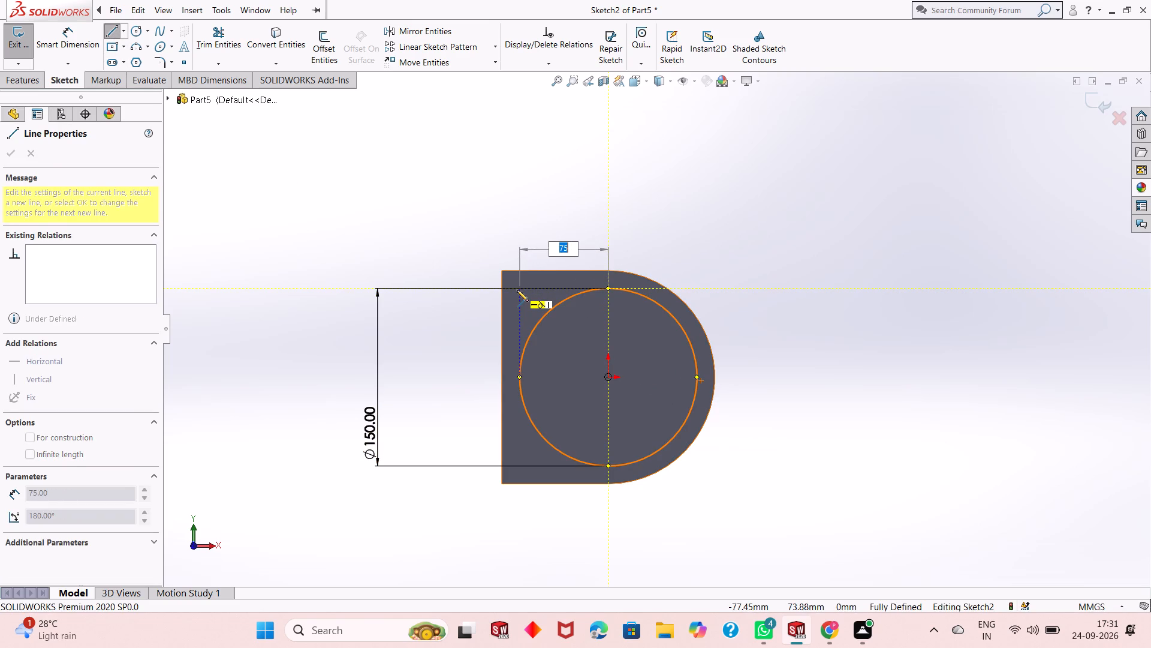
{"action": "left_click", "coordinate": [517, 290]}
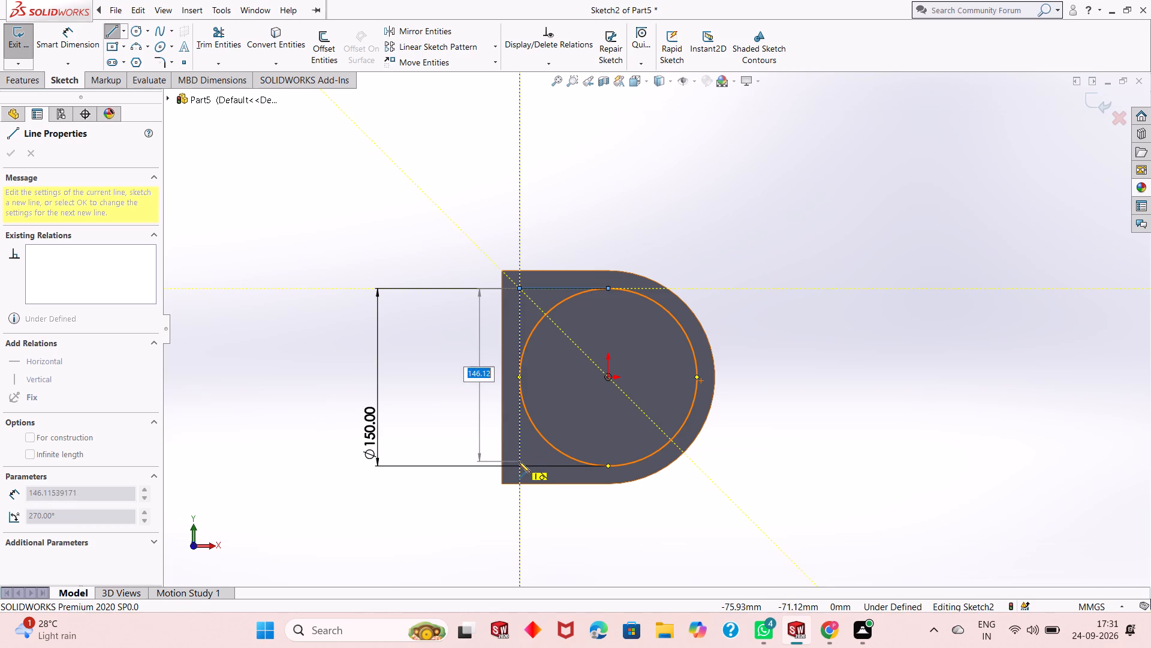
{"action": "scroll", "coordinate": [519, 452], "scroll_direction": "down", "scroll_amount": 3}
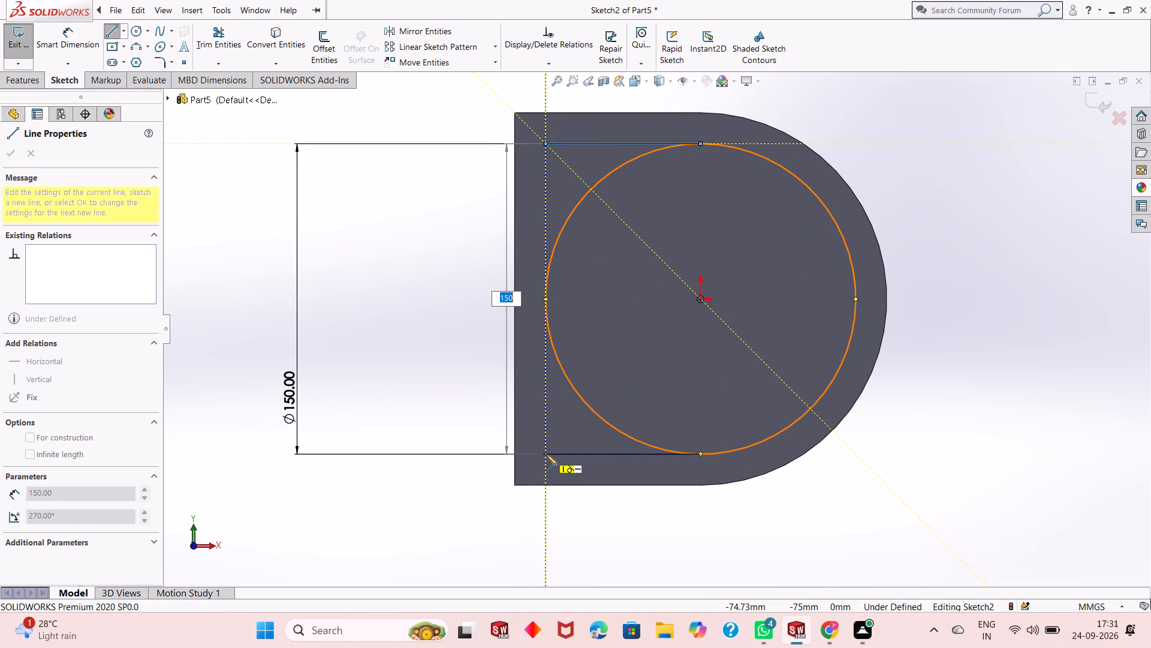
{"action": "left_click", "coordinate": [546, 454]}
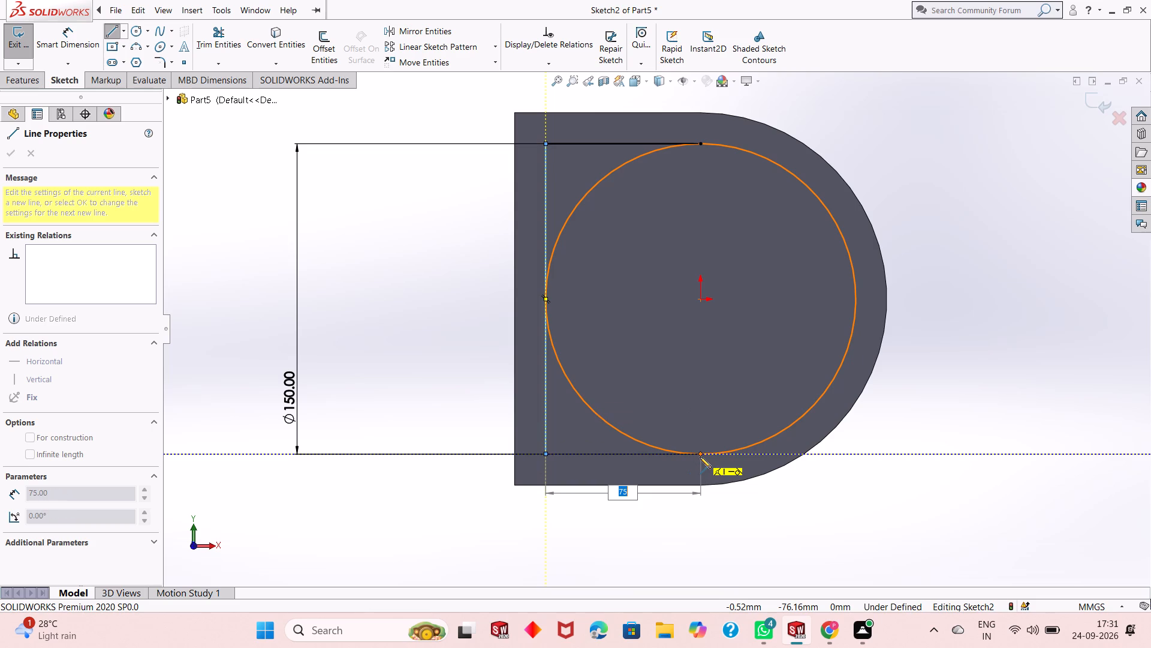
{"action": "left_click", "coordinate": [700, 457]}
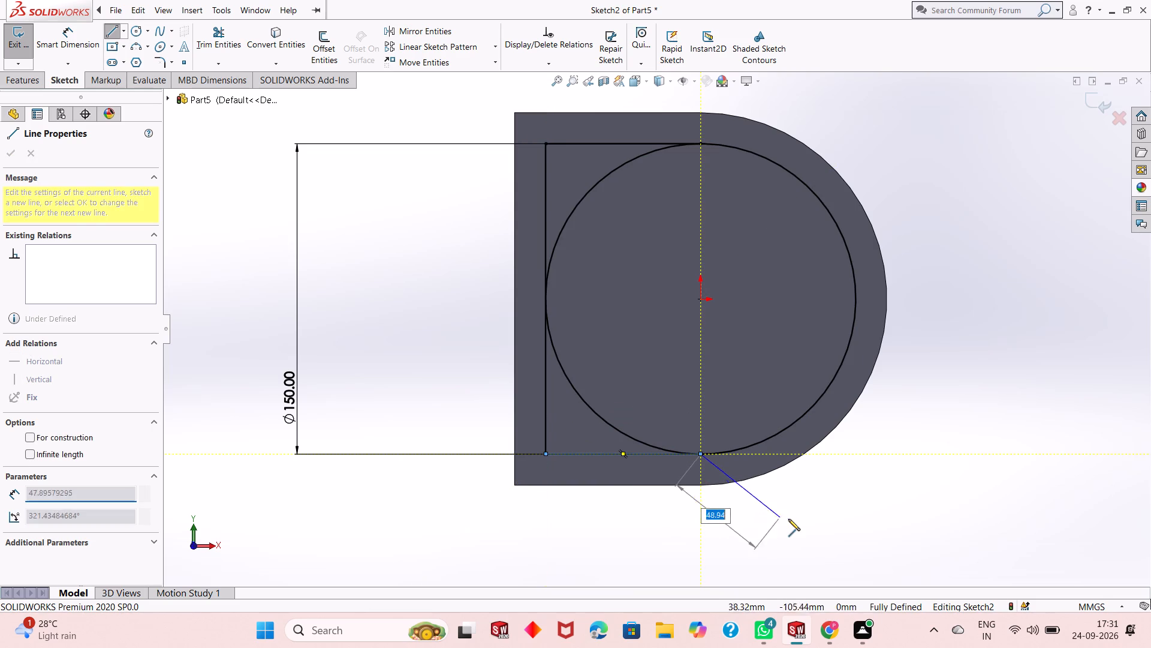
{"action": "right_click", "coordinate": [788, 519]}
{"action": "left_click", "coordinate": [811, 499]}
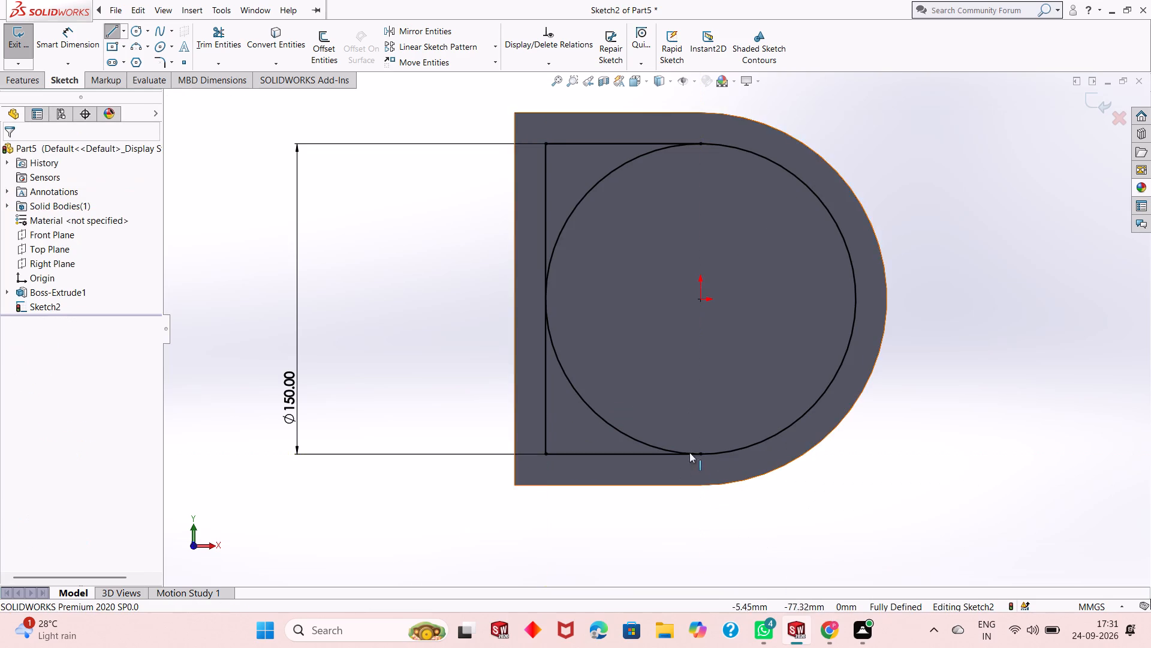
Trim away the circle's two quarter arcs inside the squared-off corners, leaving a closed D-shaped profile.
{"action": "scroll", "coordinate": [663, 409], "scroll_direction": "up", "scroll_amount": 2}
{"action": "scroll", "coordinate": [733, 290], "scroll_direction": "down", "scroll_amount": 1}
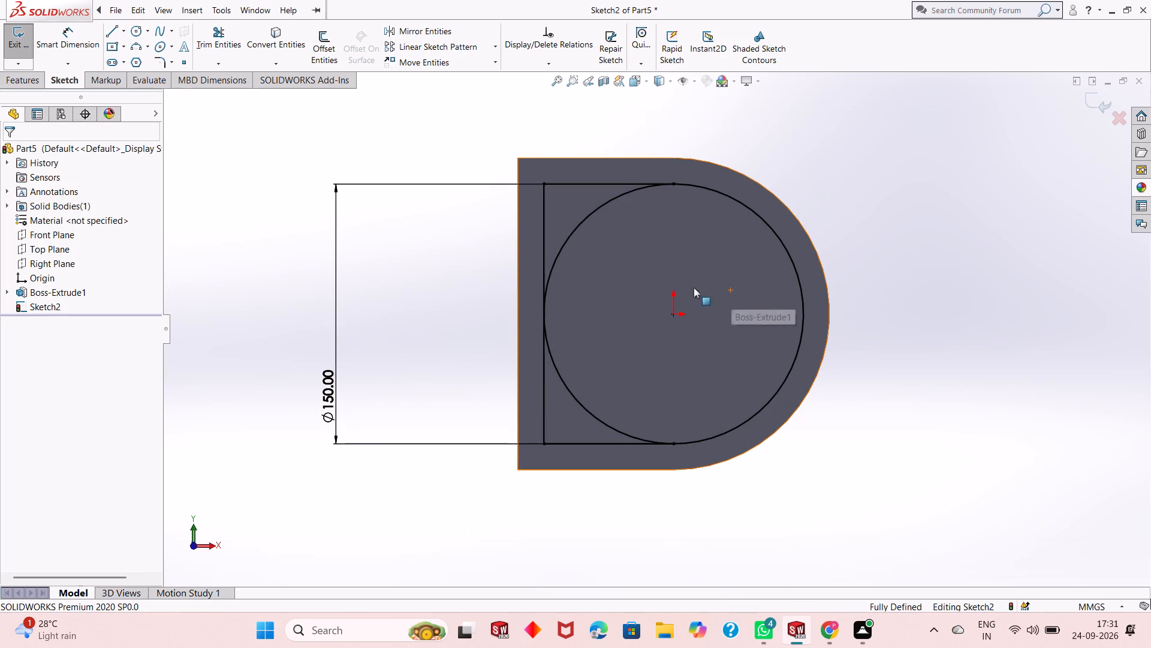
{"action": "scroll", "coordinate": [921, 273], "scroll_direction": "down", "scroll_amount": 2}
{"action": "scroll", "coordinate": [561, 281], "scroll_direction": "up", "scroll_amount": 1}
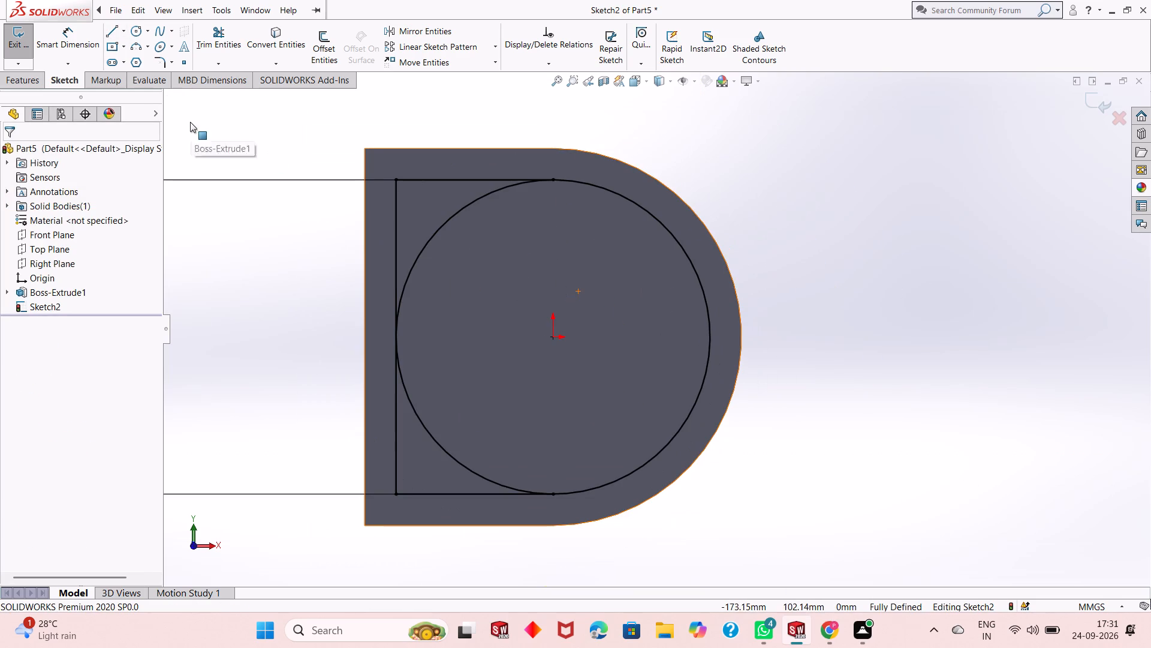
{"action": "left_click", "coordinate": [205, 53]}
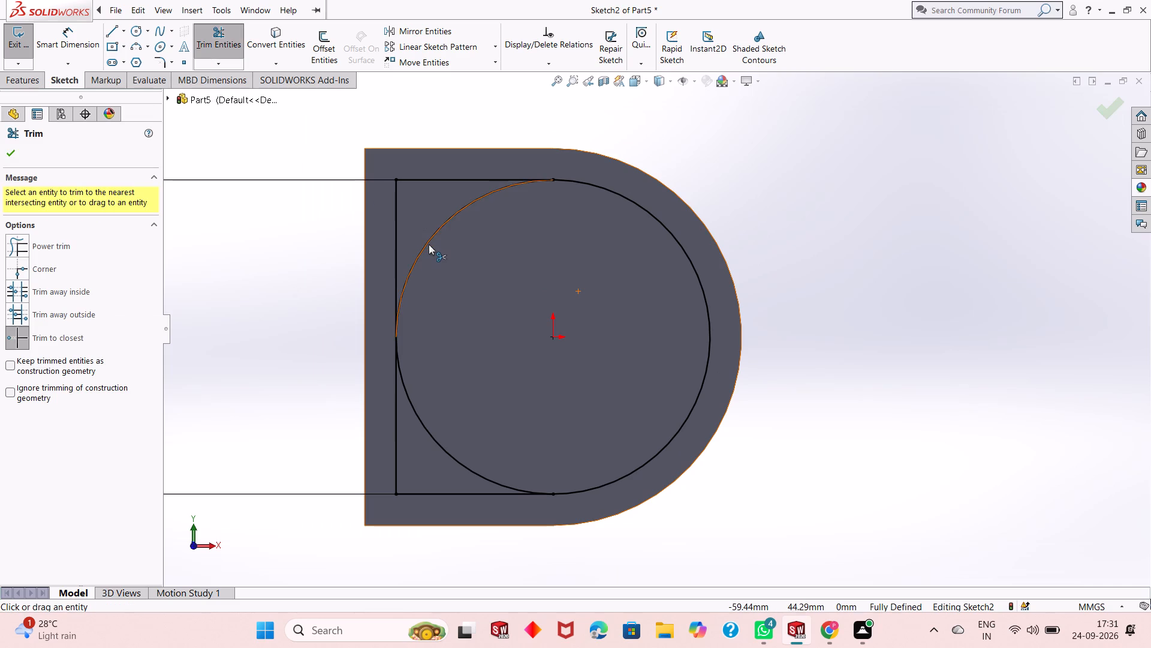
{"action": "left_click", "coordinate": [429, 244]}
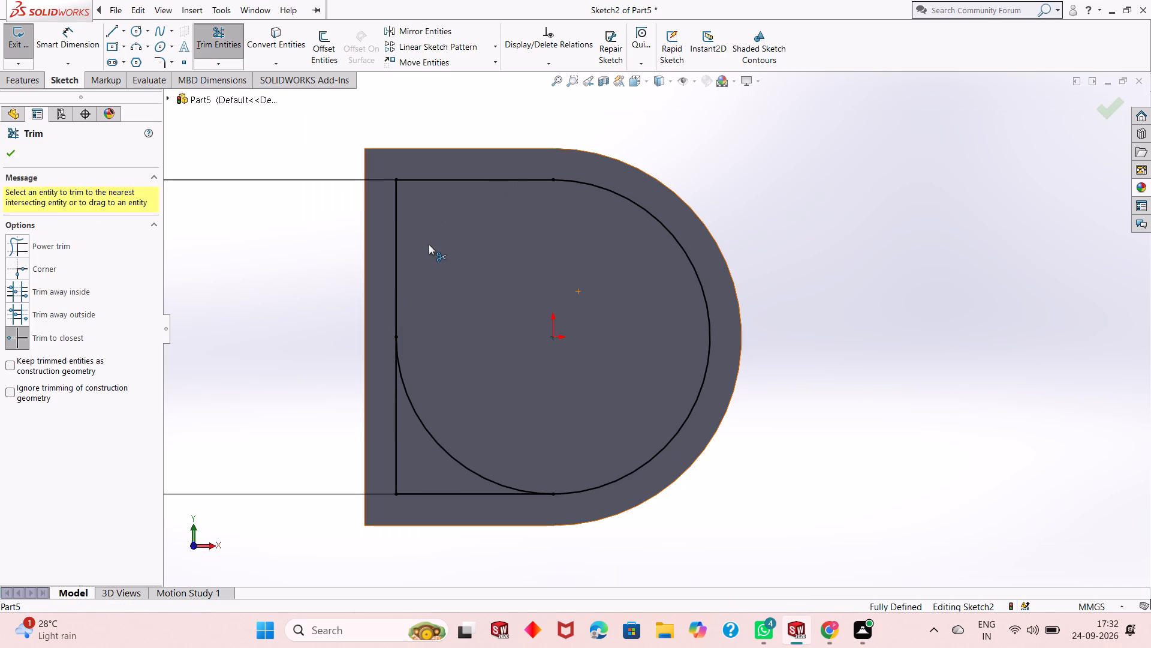
{"action": "left_click", "coordinate": [457, 460]}
{"action": "scroll", "coordinate": [481, 460], "scroll_direction": "up", "scroll_amount": 1}
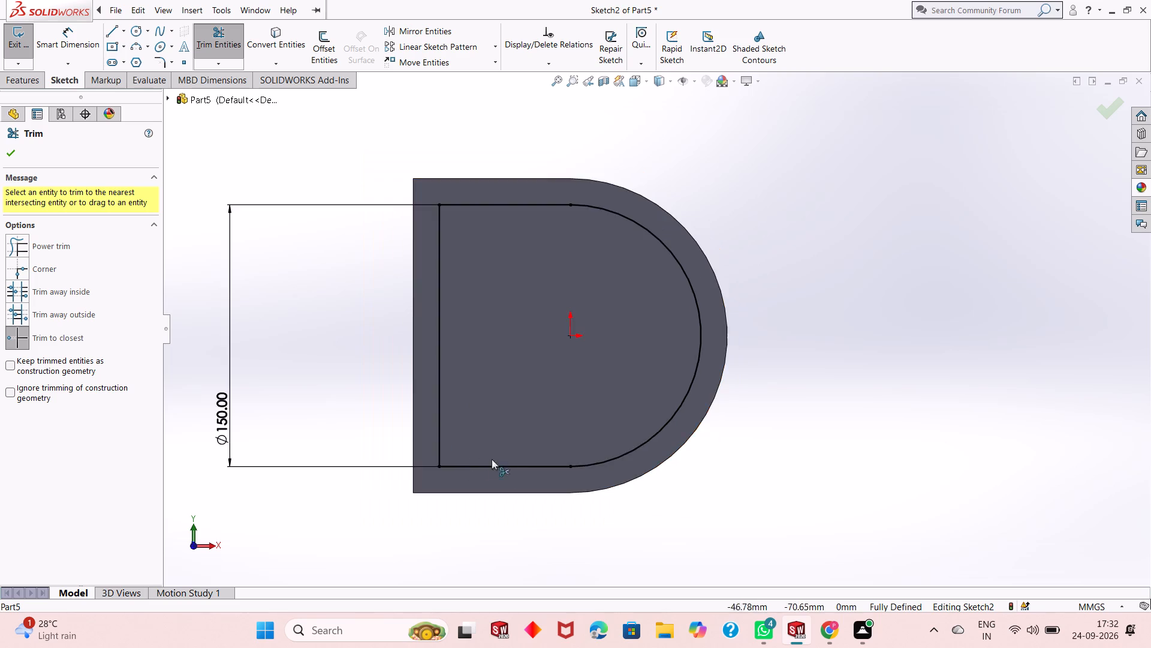
{"action": "scroll", "coordinate": [492, 459], "scroll_direction": "up", "scroll_amount": 1}
{"action": "right_click", "coordinate": [736, 289]}
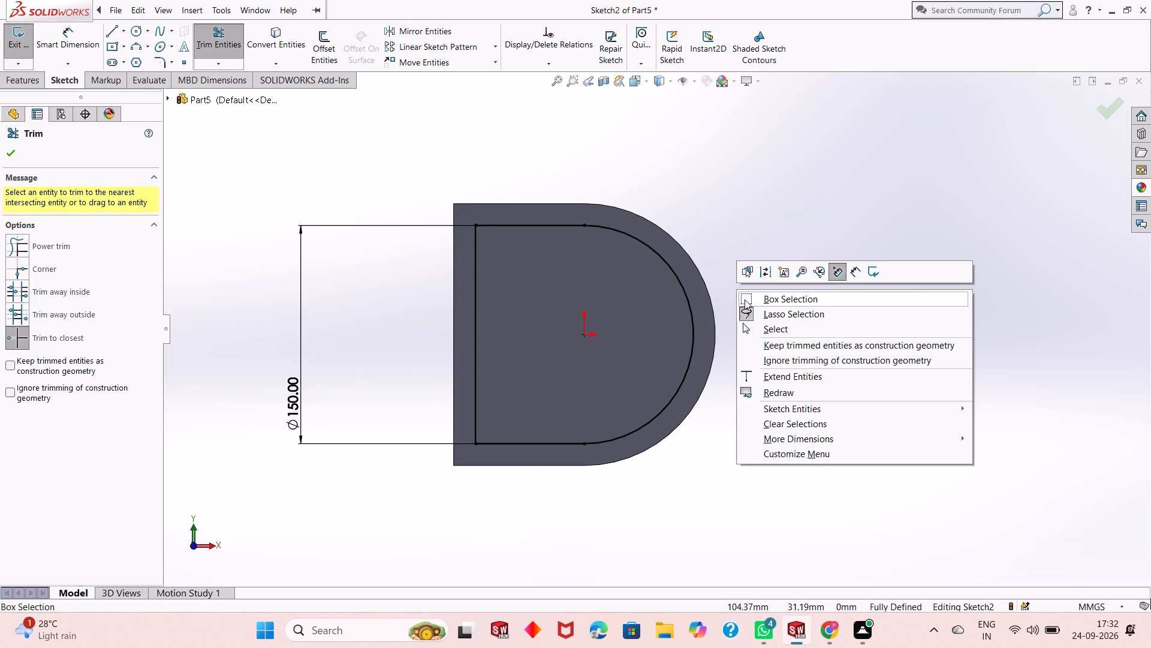
{"action": "left_click", "coordinate": [766, 328]}
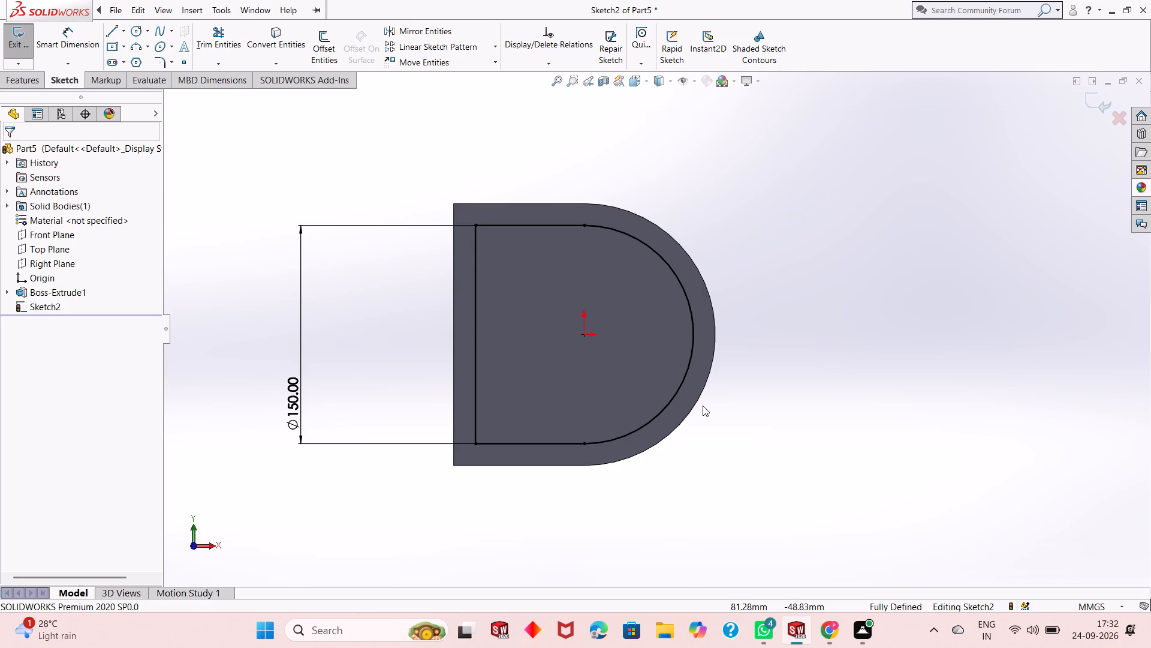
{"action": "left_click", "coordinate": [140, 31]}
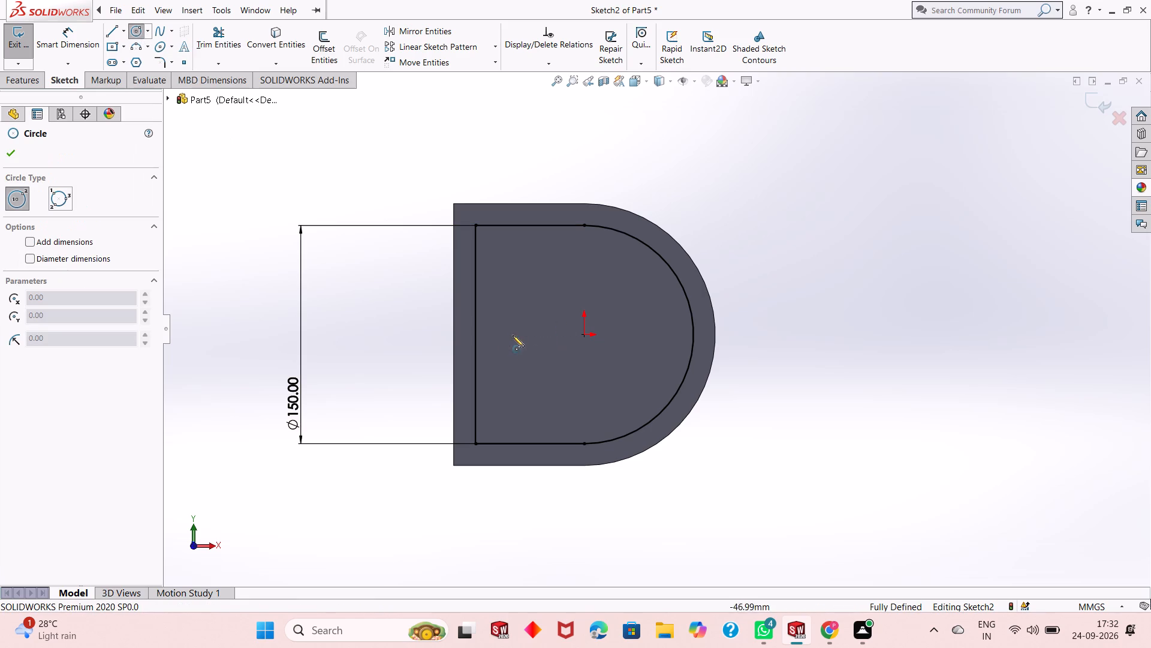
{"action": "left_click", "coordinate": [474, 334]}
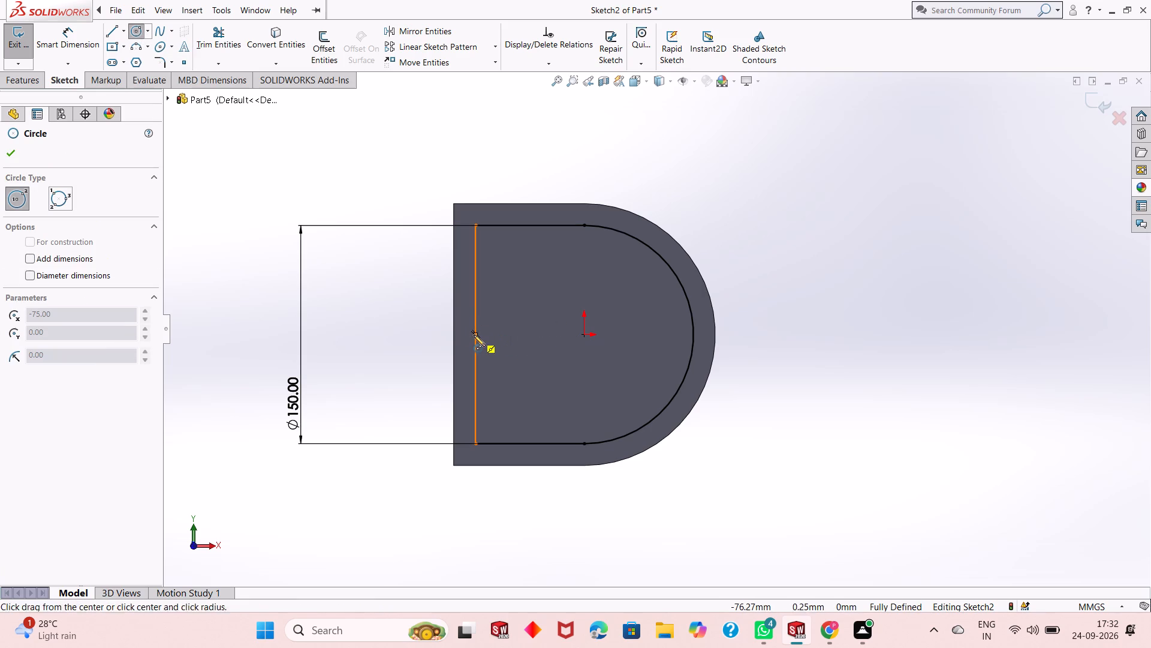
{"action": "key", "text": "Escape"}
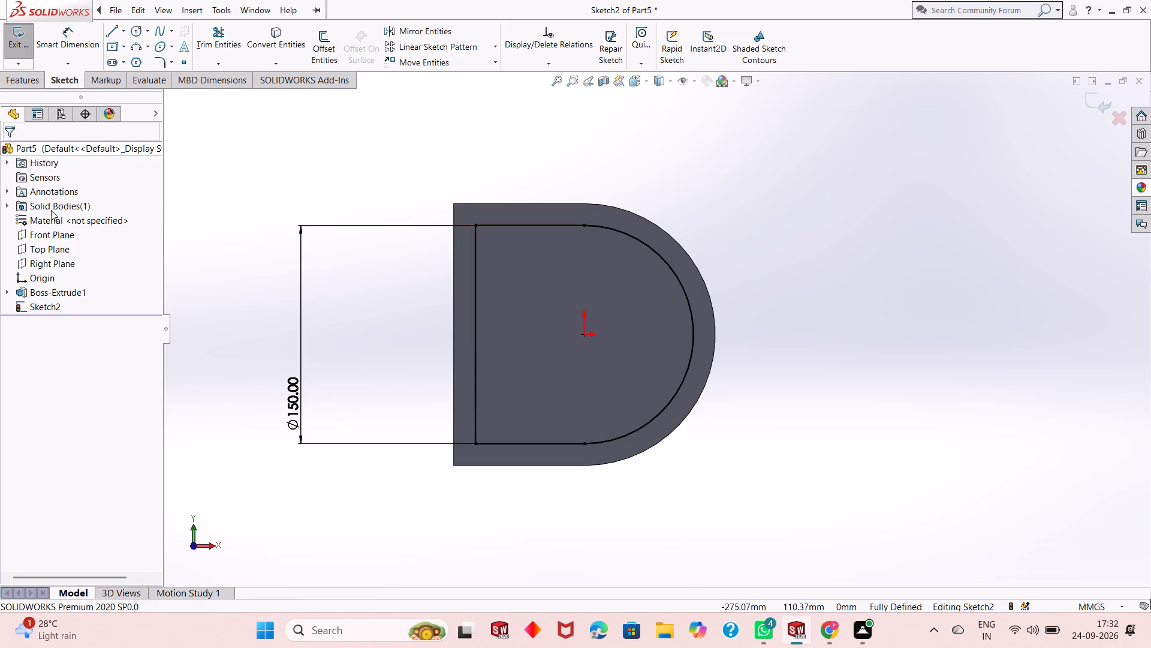
Draw a circle of about 31 mm radius centred on the midpoint of the inner profile's vertical line.
{"action": "left_click", "coordinate": [134, 31]}
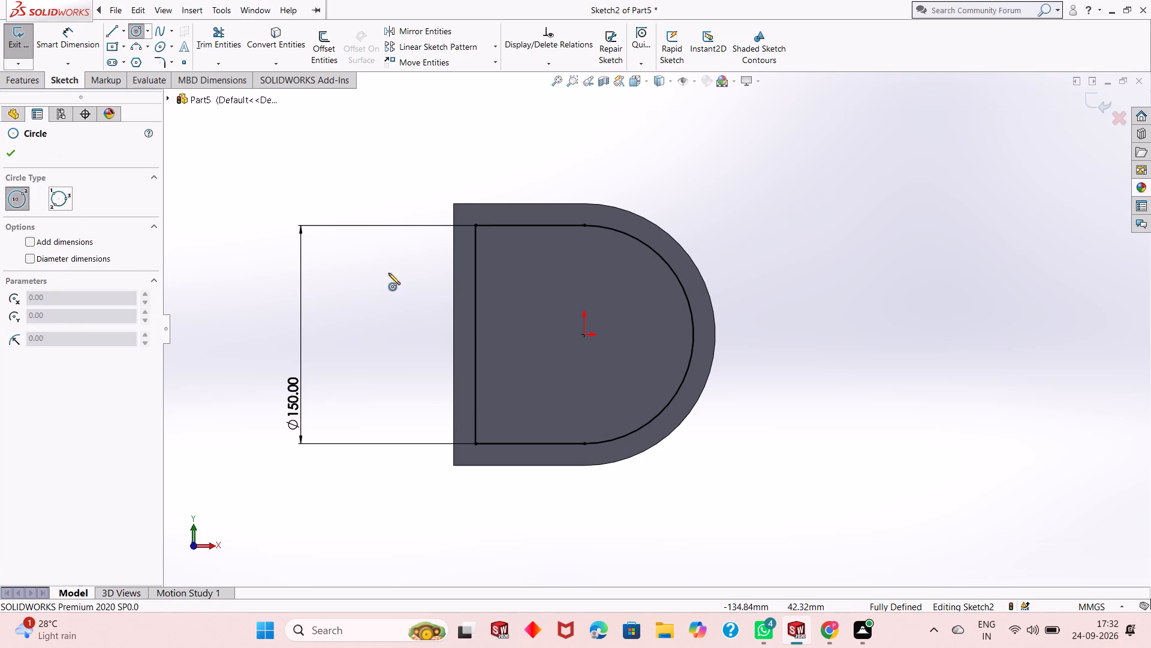
{"action": "left_click", "coordinate": [474, 334]}
{"action": "left_click", "coordinate": [507, 302]}
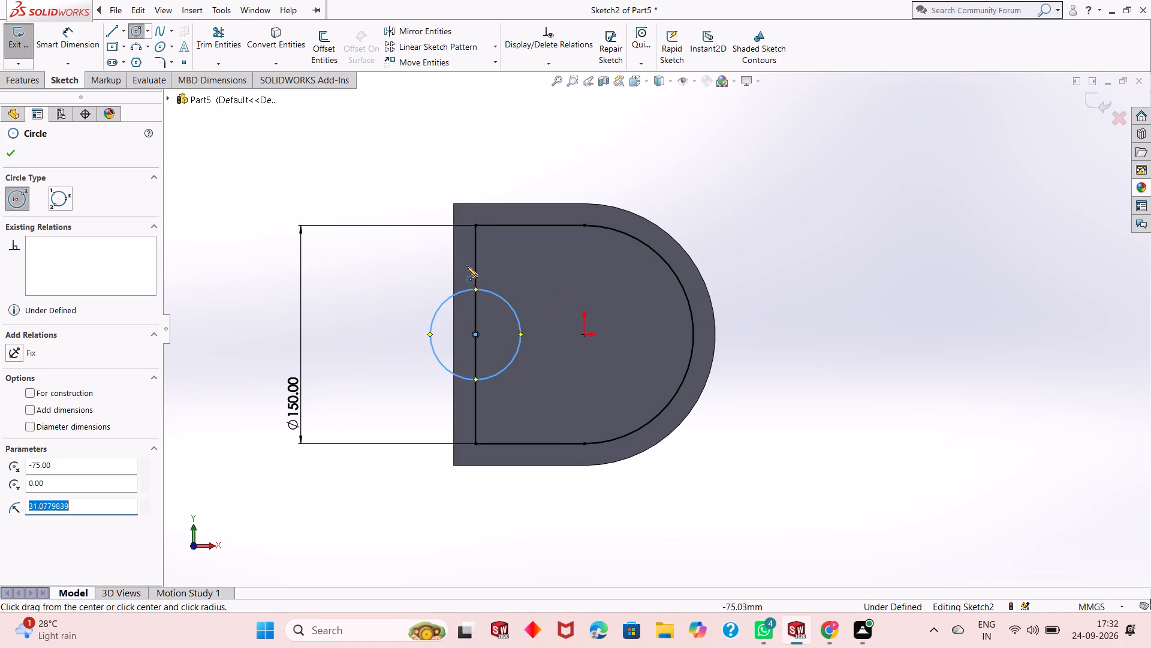
{"action": "left_click", "coordinate": [13, 145]}
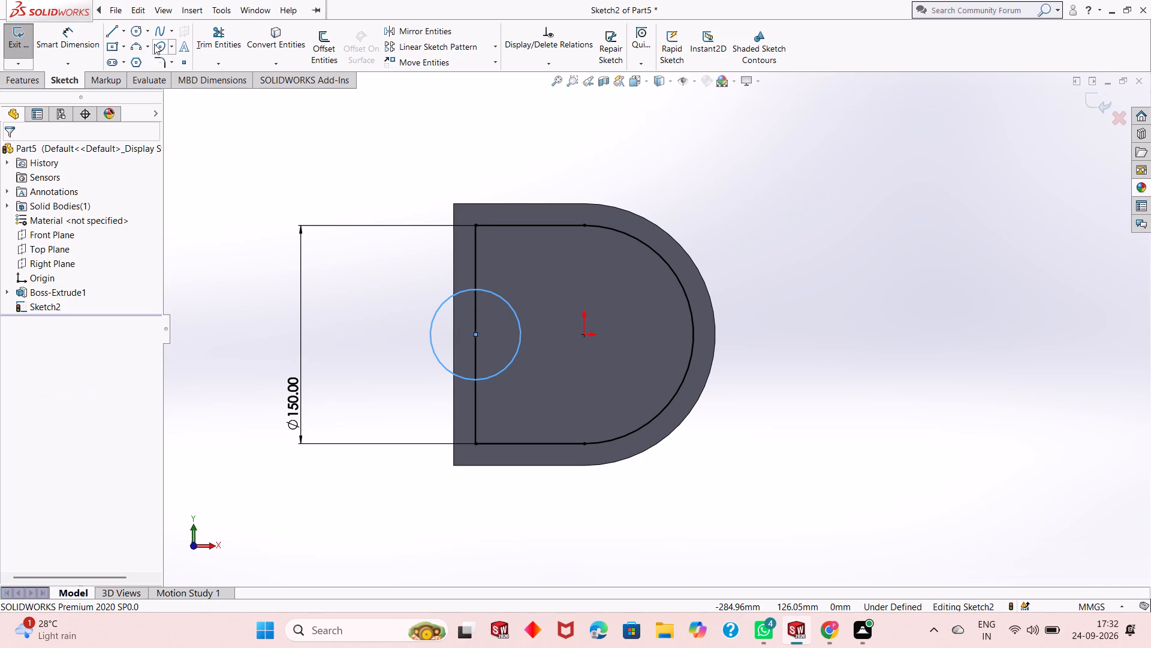
Dimension the small circle's diameter to 50 mm, placing the dimension above the solid.
{"action": "left_click", "coordinate": [85, 37]}
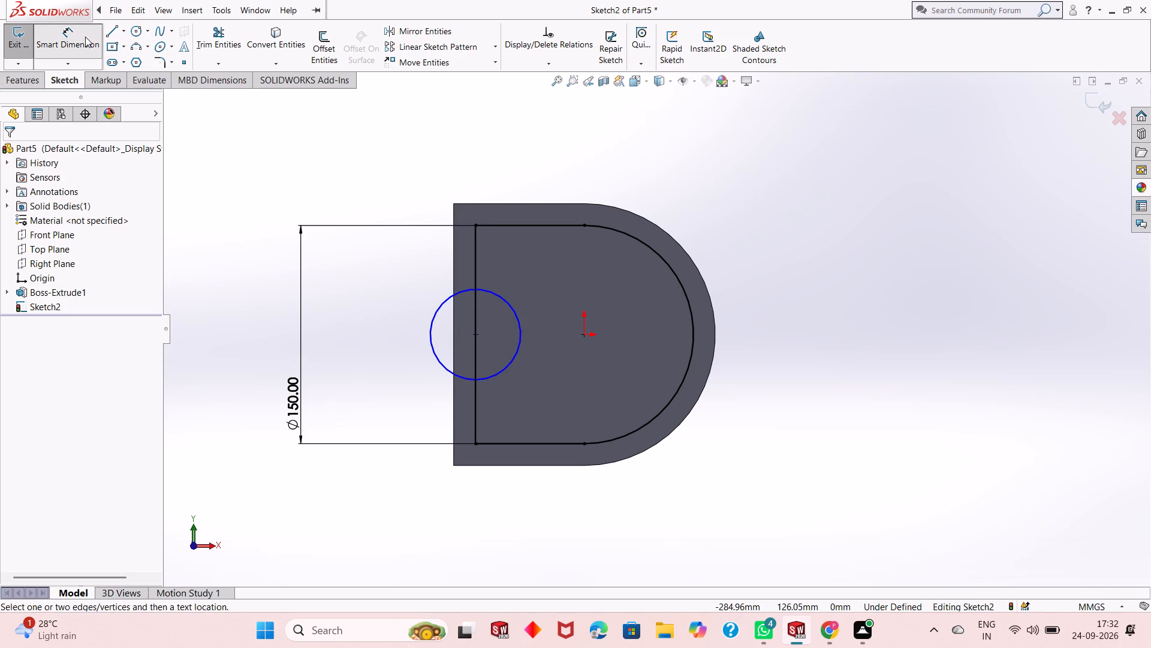
{"action": "left_click", "coordinate": [507, 304]}
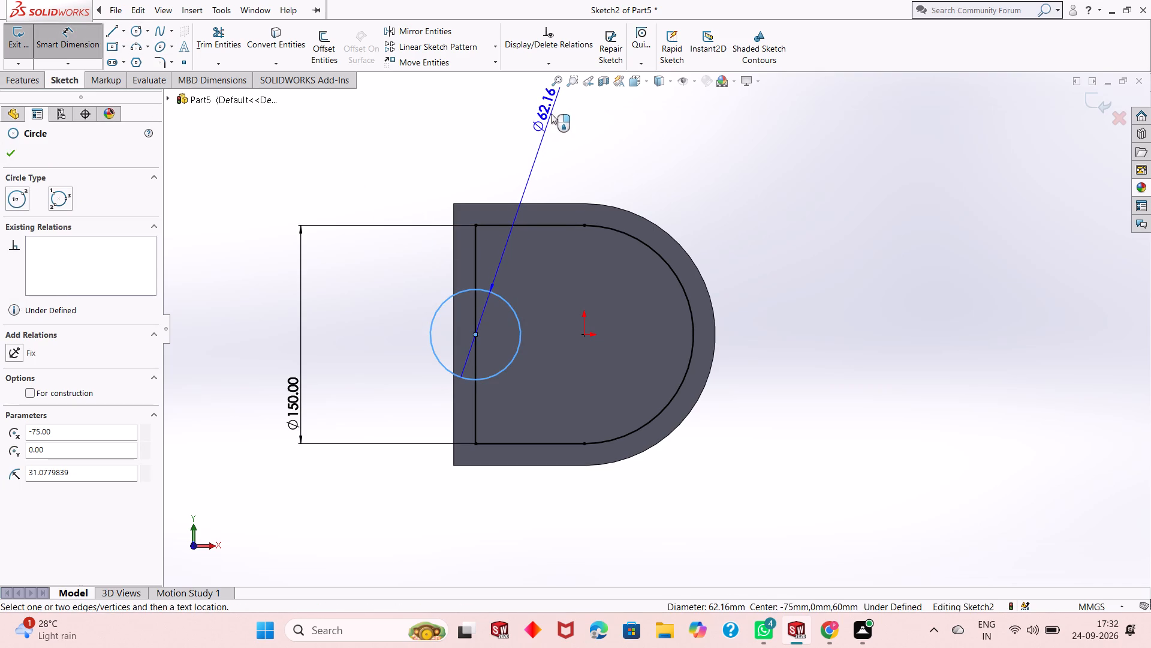
{"action": "left_click", "coordinate": [540, 146]}
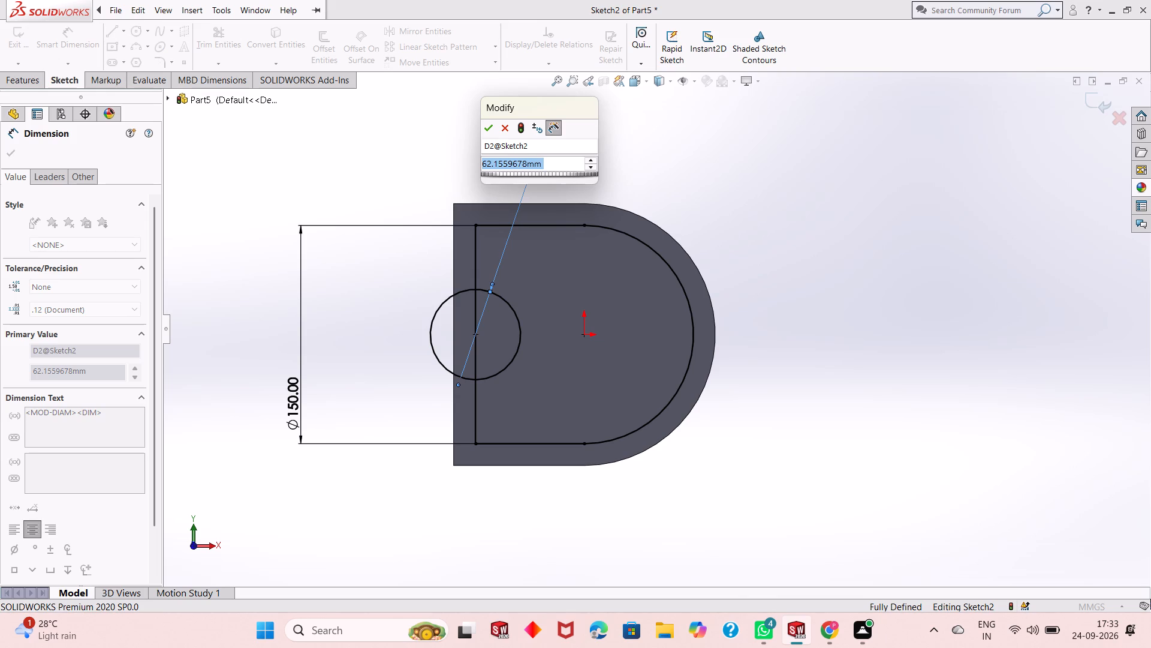
{"action": "type", "text": "50"}
{"action": "key", "text": "Return"}
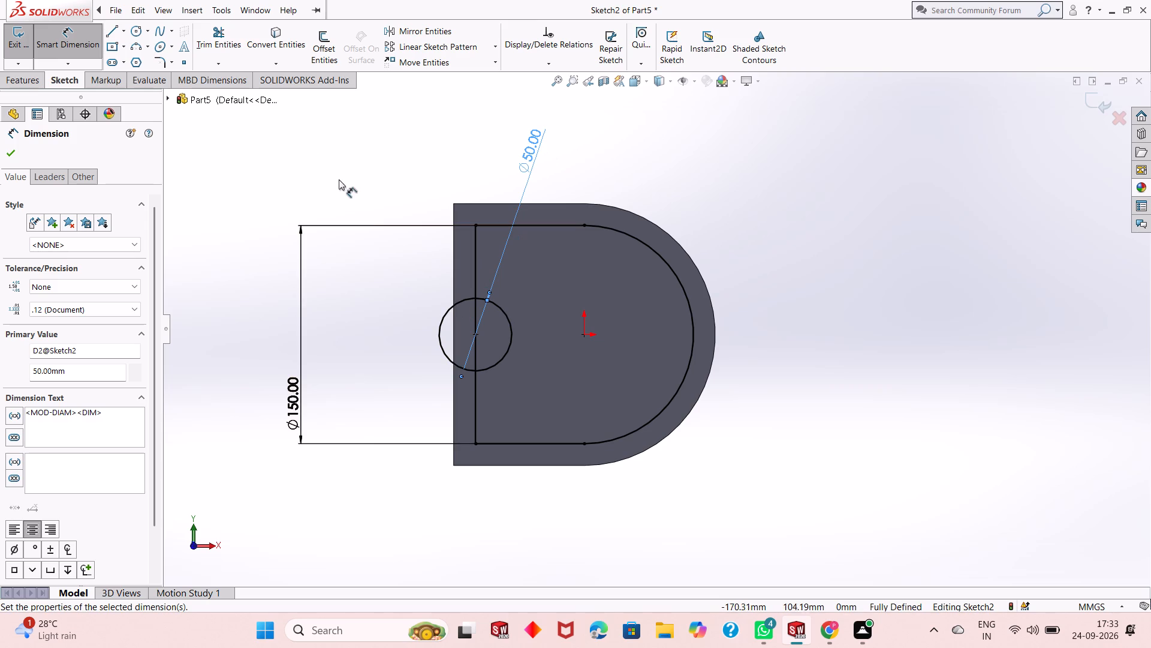
{"action": "right_click", "coordinate": [249, 162]}
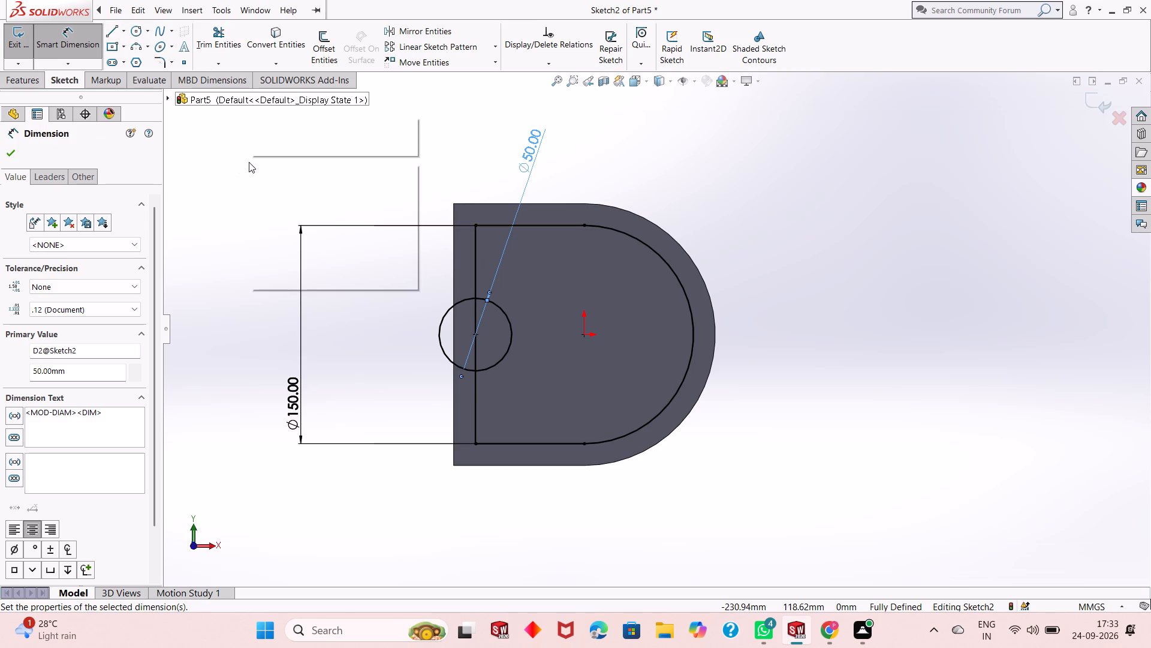
{"action": "left_click", "coordinate": [316, 205]}
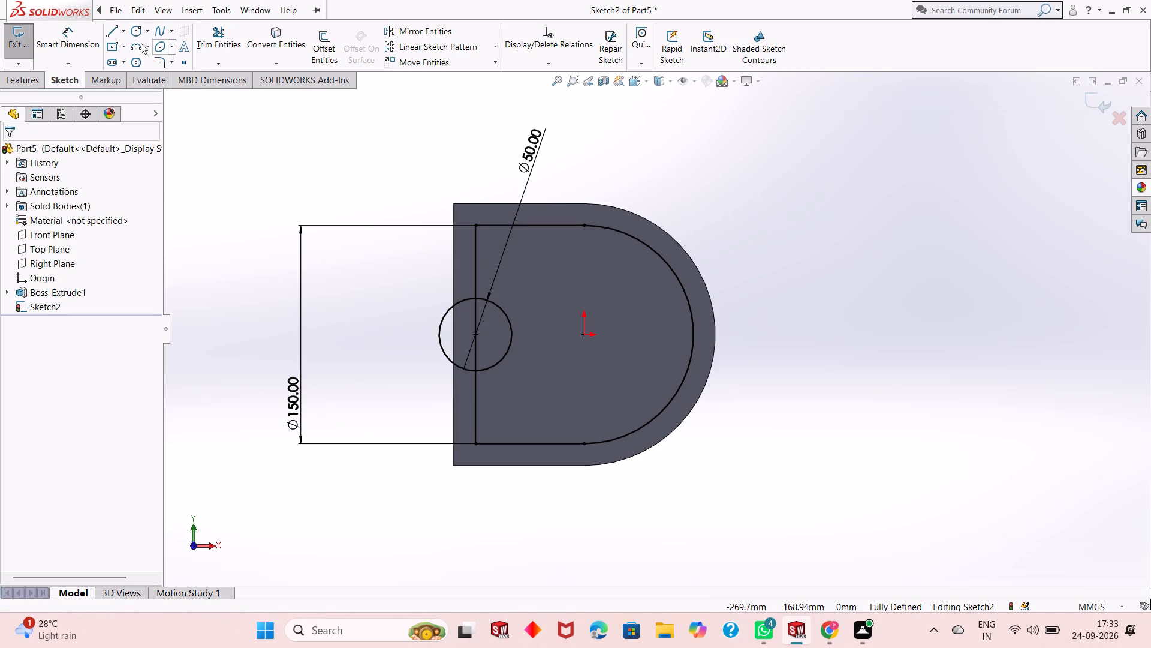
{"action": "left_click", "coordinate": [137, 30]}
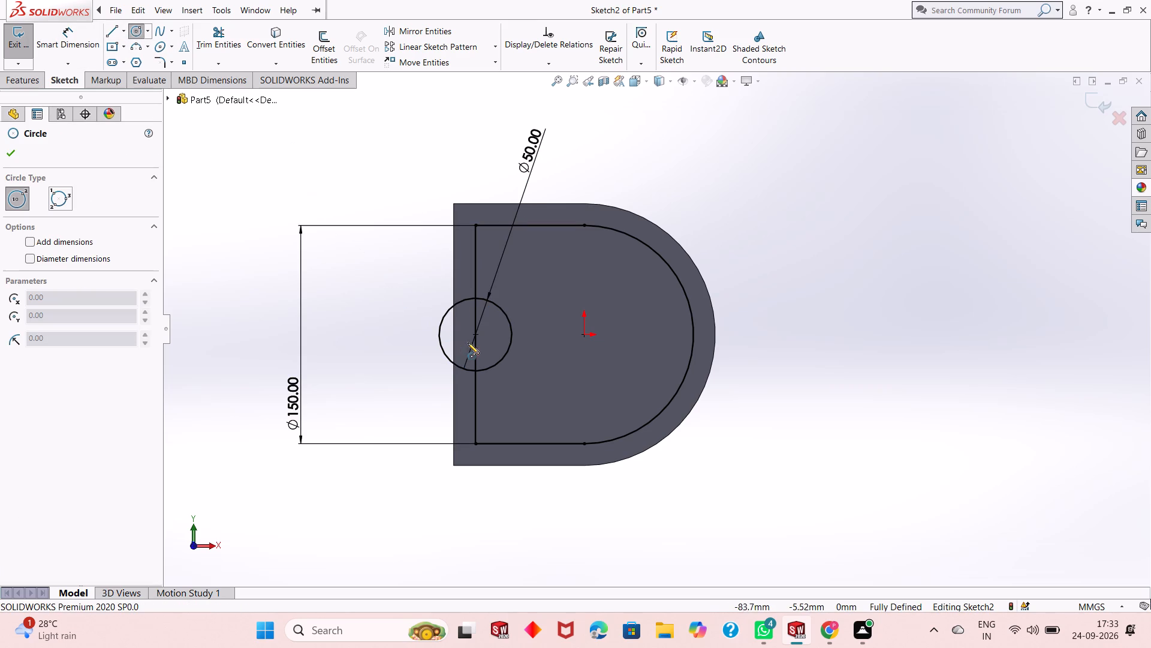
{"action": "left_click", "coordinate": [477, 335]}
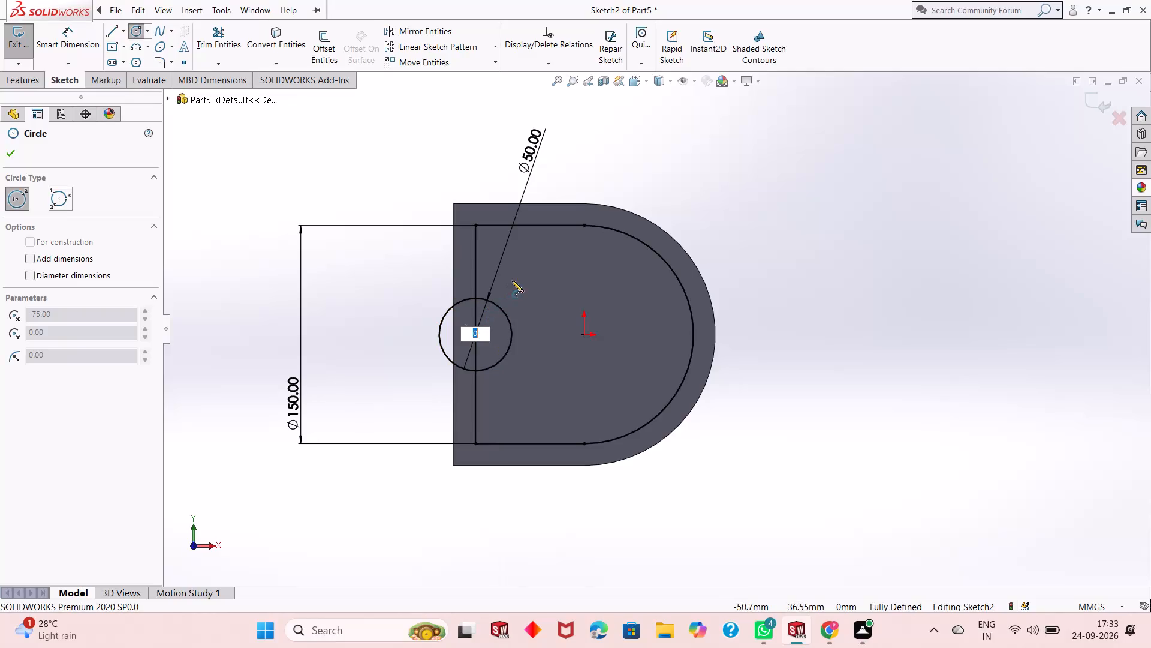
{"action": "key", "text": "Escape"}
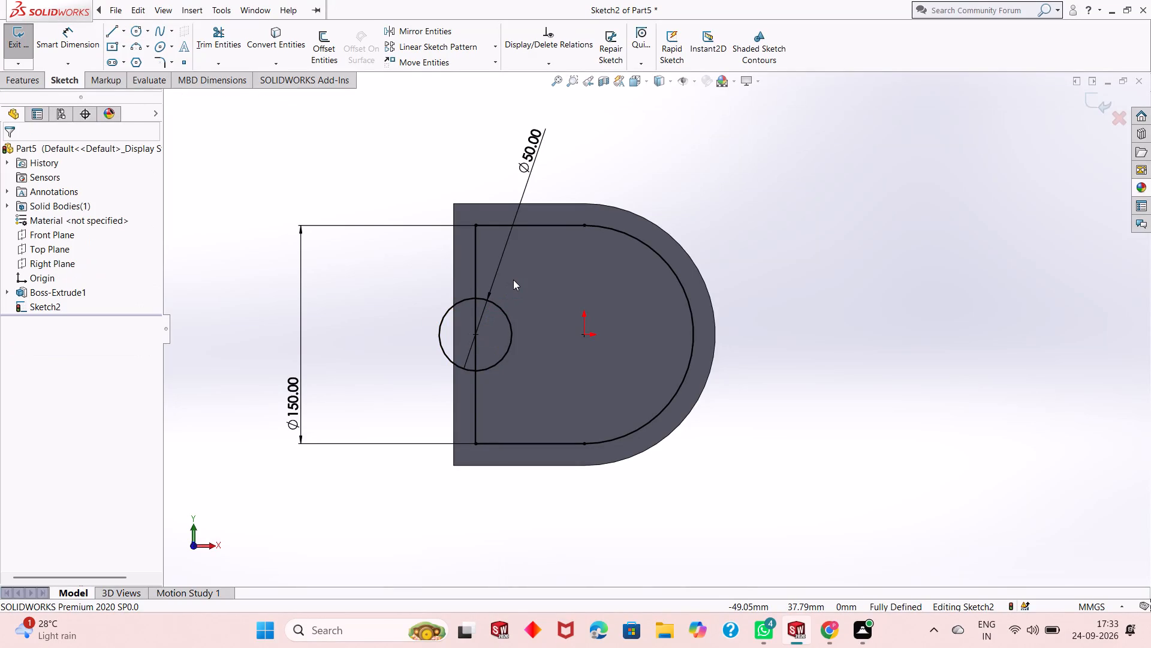
Draw a larger circle of about 39 mm radius, concentric with the 50 mm circle.
{"action": "left_click", "coordinate": [132, 34]}
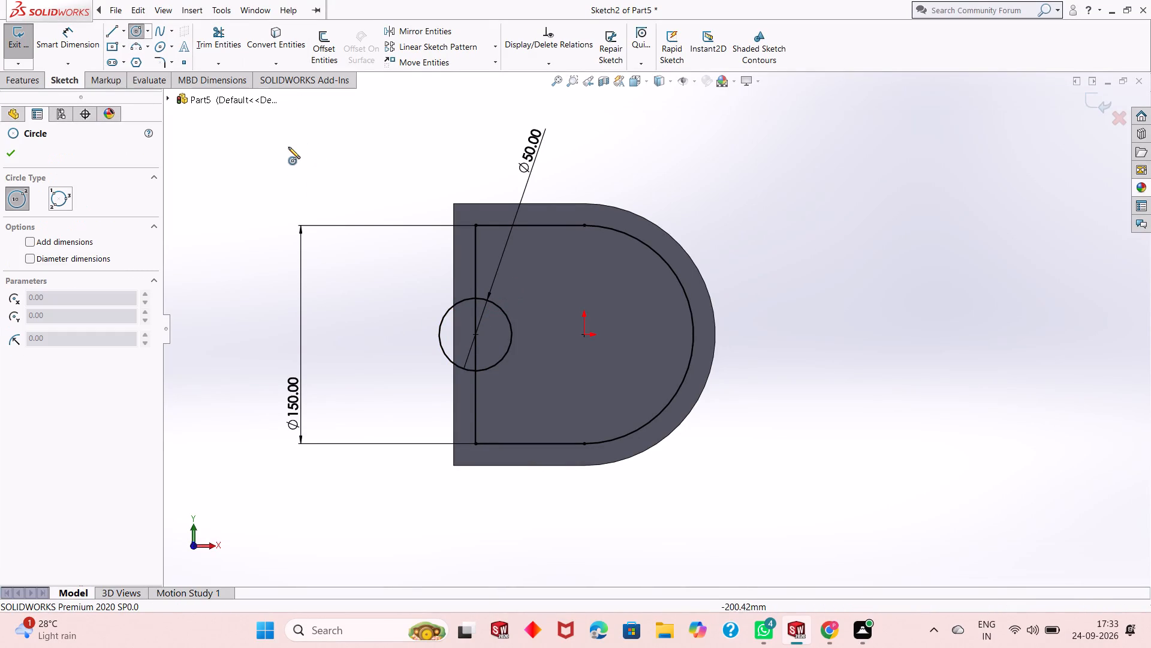
{"action": "left_click", "coordinate": [475, 336]}
{"action": "left_click", "coordinate": [508, 289]}
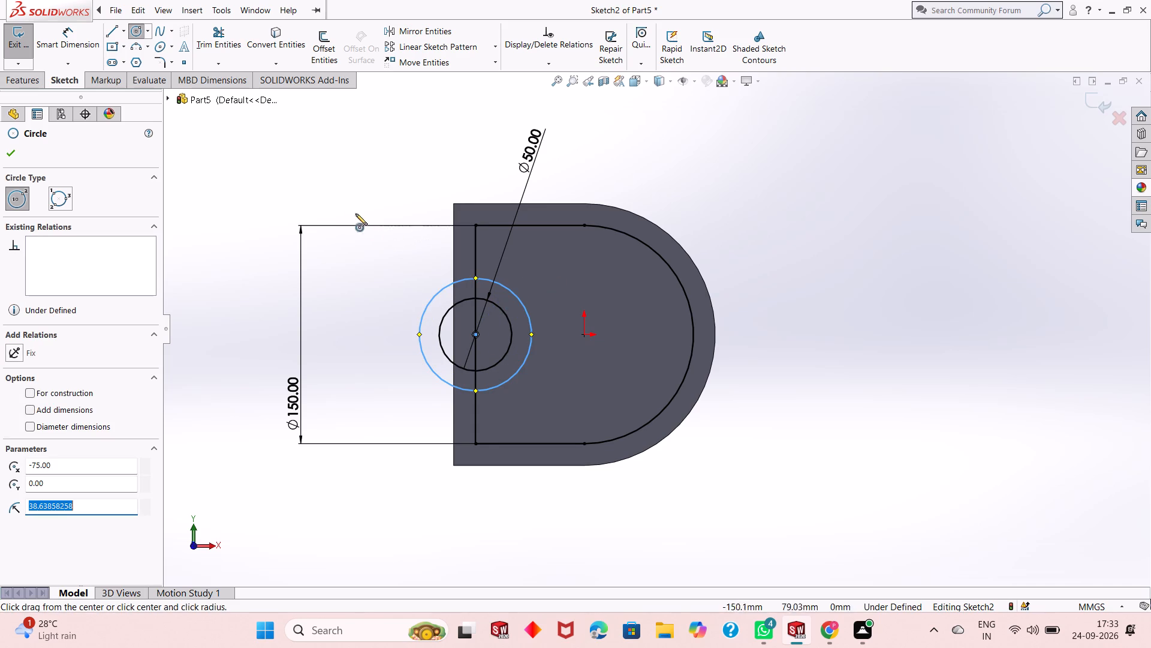
{"action": "right_click", "coordinate": [344, 182]}
{"action": "left_click", "coordinate": [375, 194]}
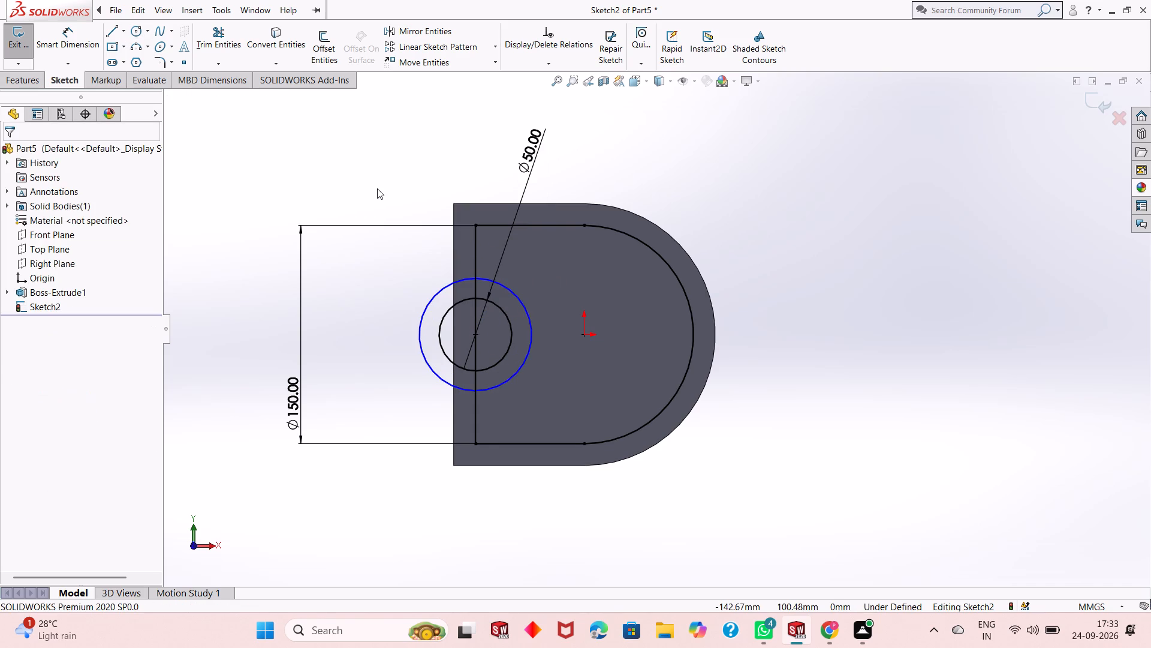
Dimension the larger concentric circle's diameter to 80 mm, placing the dimension beside the solid's flat side.
{"action": "left_click", "coordinate": [85, 47]}
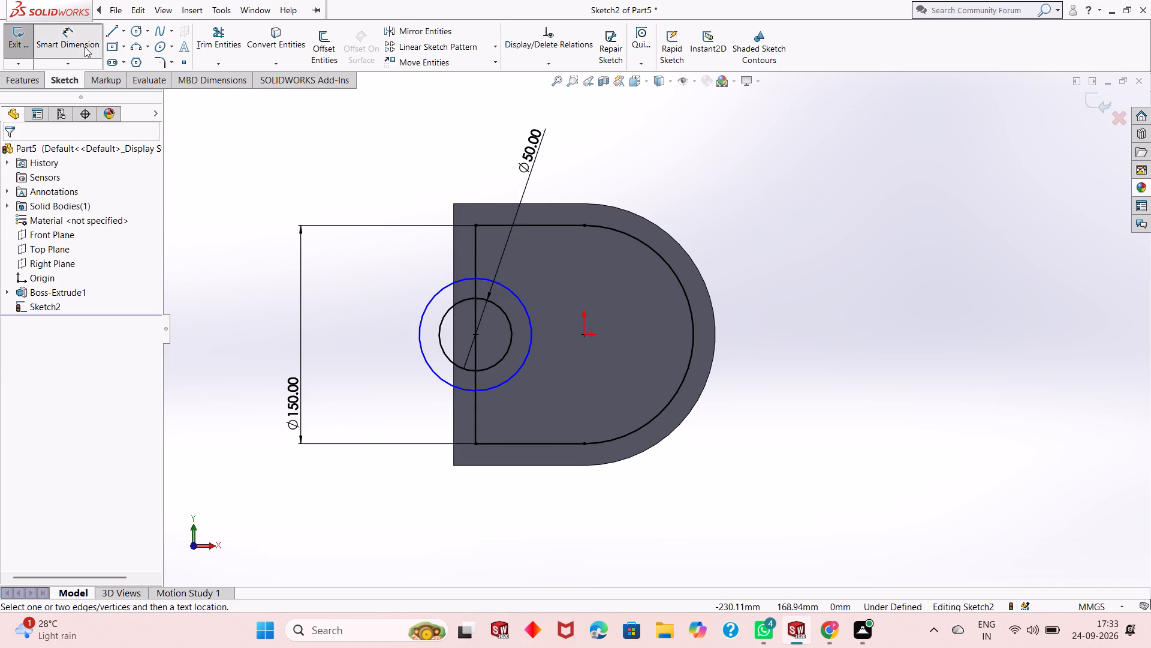
{"action": "left_click", "coordinate": [516, 296]}
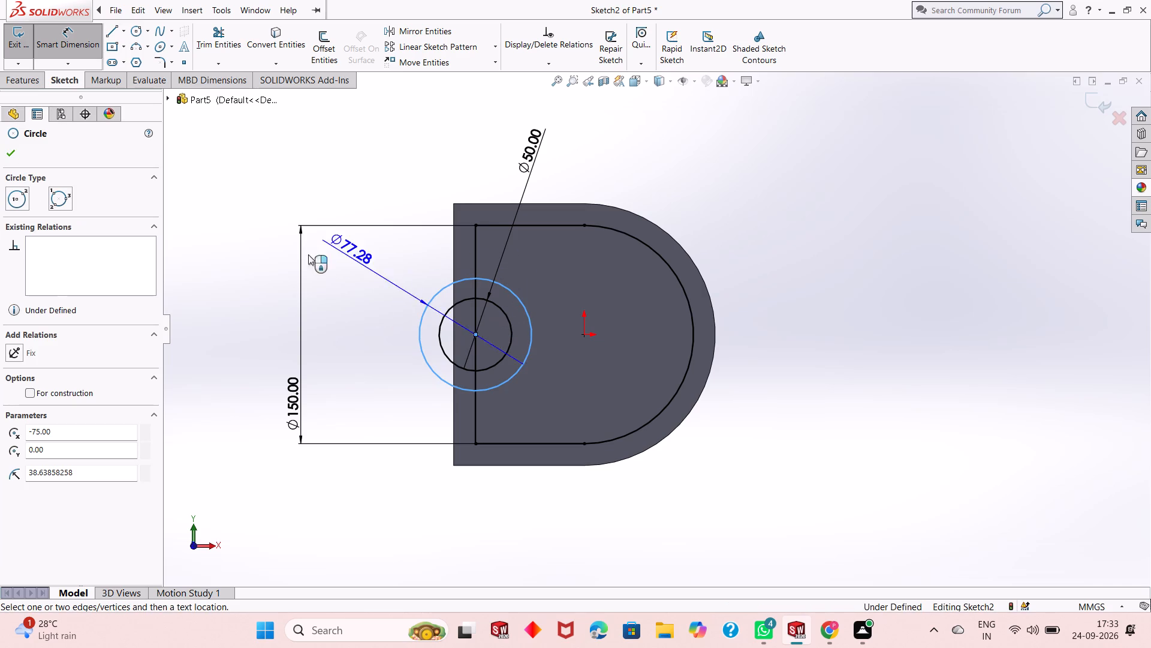
{"action": "left_click", "coordinate": [272, 317]}
{"action": "type", "text": "80"}
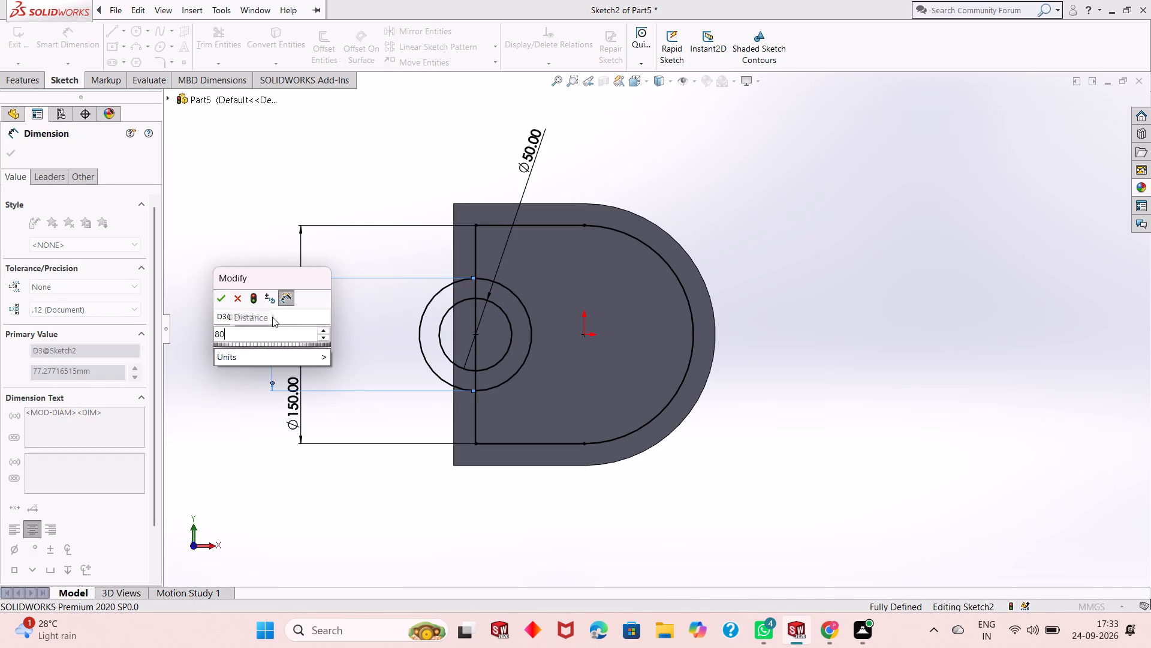
{"action": "key", "text": "Return"}
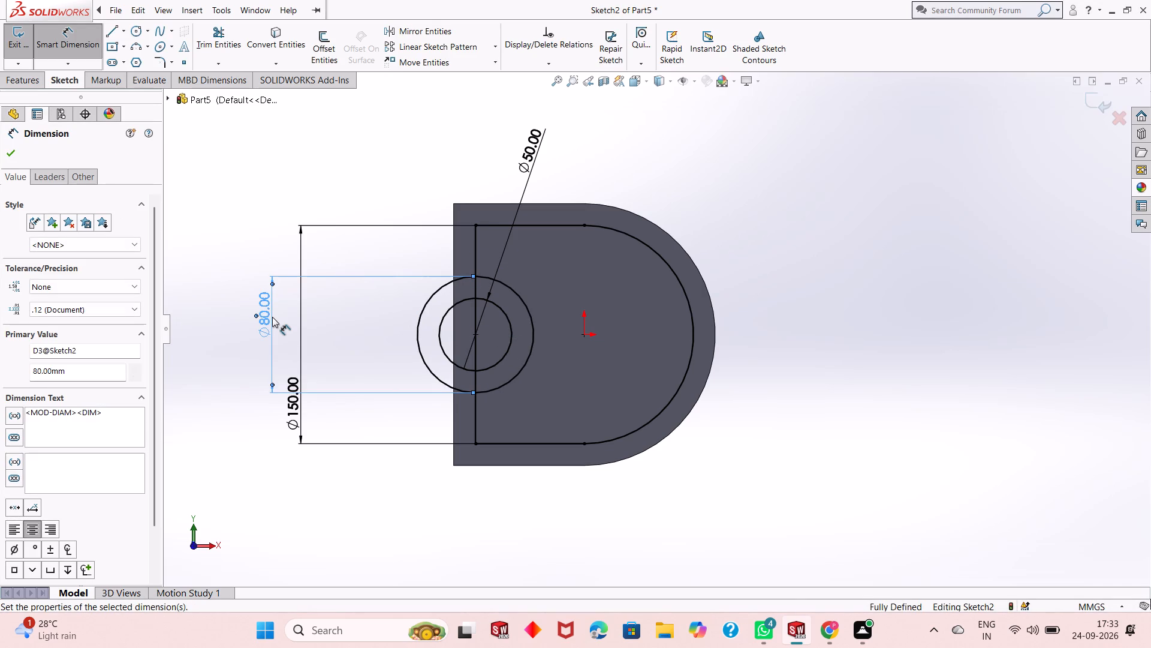
{"action": "right_click", "coordinate": [329, 188]}
{"action": "left_click", "coordinate": [355, 221]}
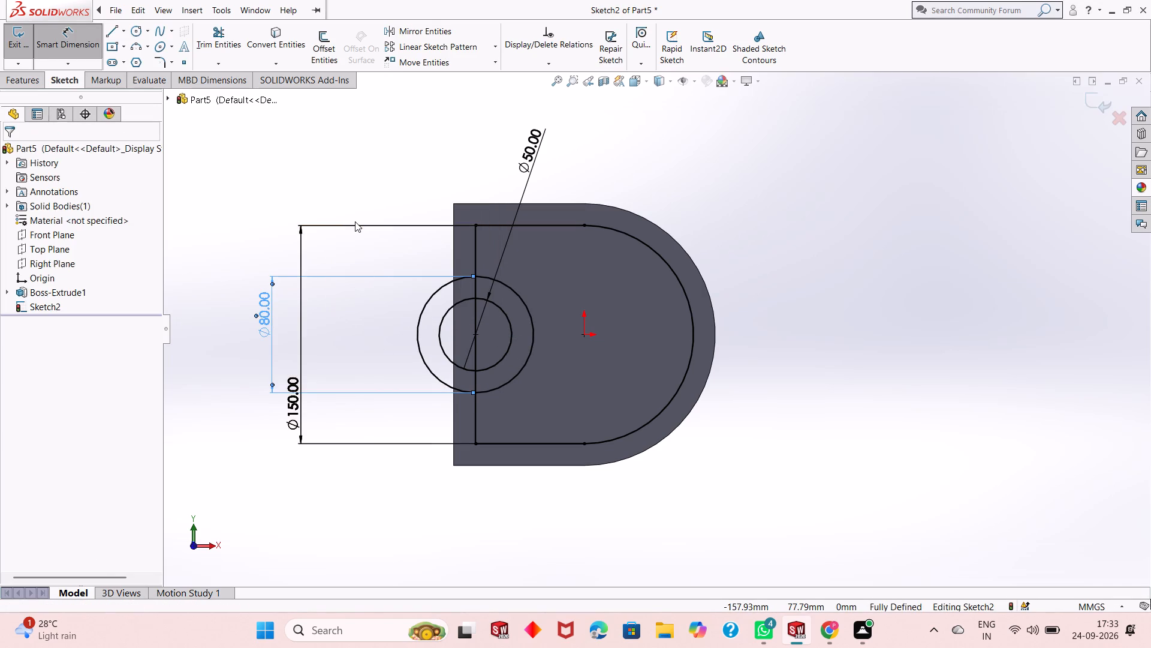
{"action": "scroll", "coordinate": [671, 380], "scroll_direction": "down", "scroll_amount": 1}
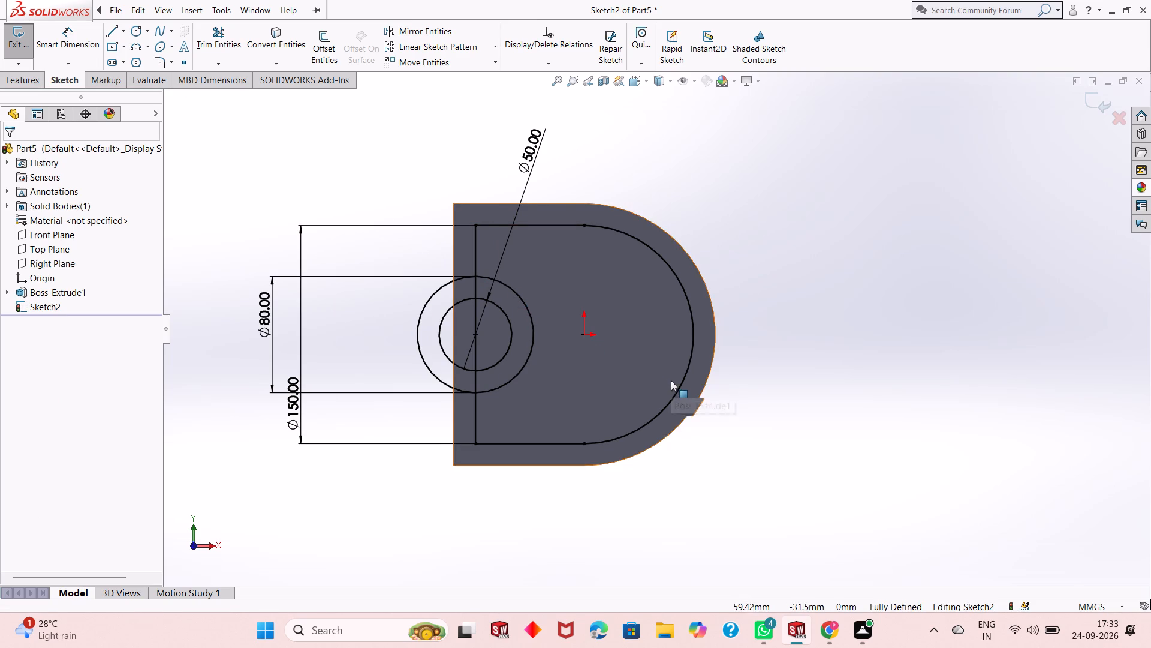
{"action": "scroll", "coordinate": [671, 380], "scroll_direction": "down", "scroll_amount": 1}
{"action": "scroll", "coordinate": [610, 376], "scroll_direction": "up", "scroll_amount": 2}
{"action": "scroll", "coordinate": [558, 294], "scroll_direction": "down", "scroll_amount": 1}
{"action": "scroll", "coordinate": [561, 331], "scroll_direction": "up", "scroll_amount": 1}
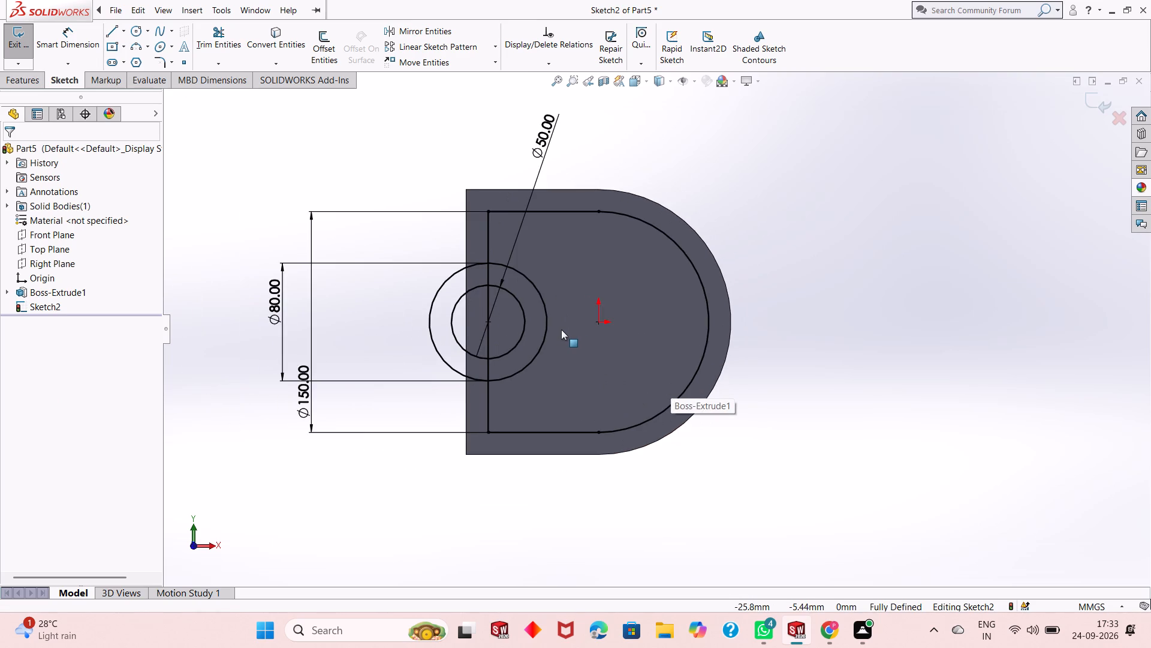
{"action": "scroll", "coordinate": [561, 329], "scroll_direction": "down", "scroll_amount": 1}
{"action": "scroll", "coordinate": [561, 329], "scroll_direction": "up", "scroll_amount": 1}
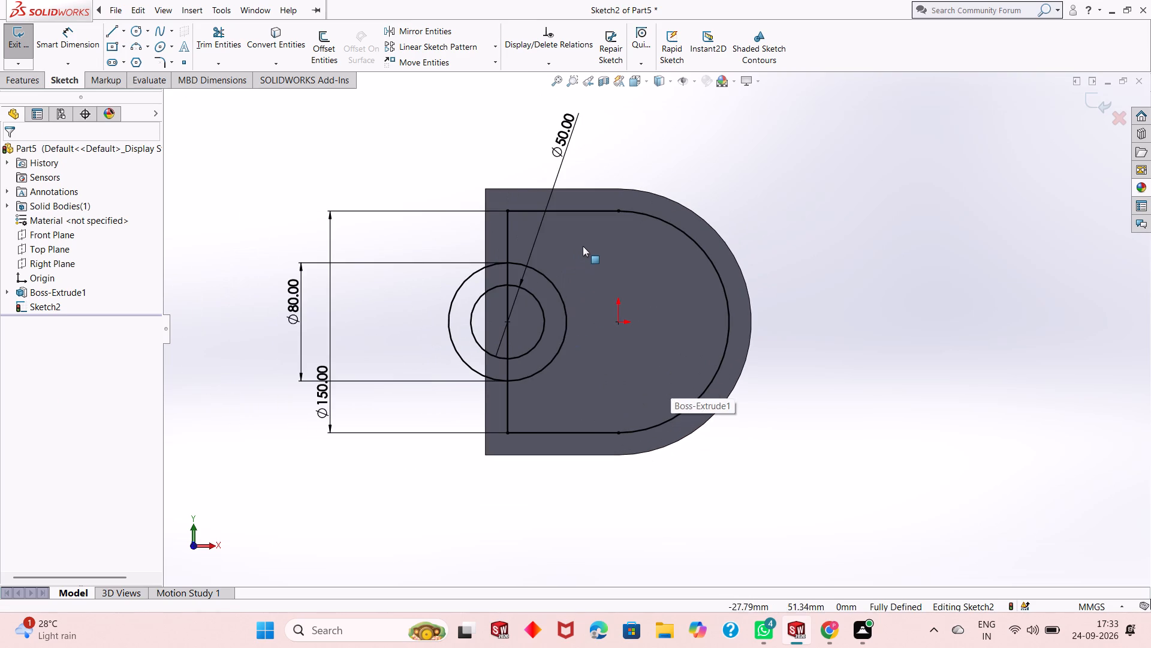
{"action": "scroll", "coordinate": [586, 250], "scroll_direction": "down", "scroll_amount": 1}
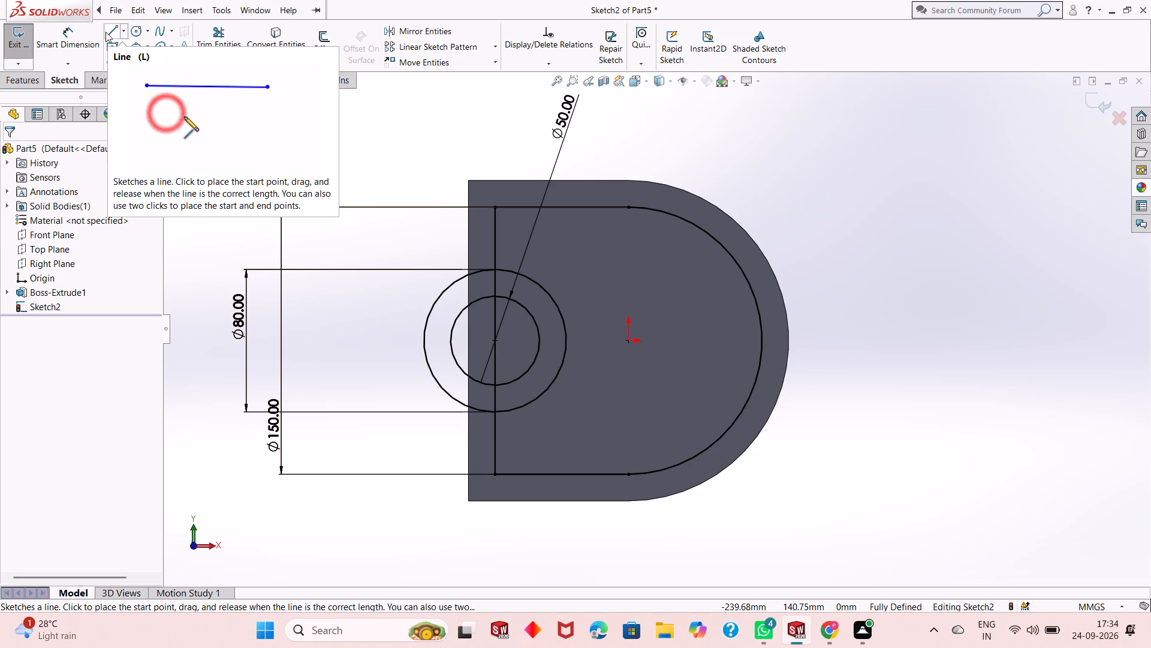
Trim away the halves of both circles outside the D-profile and the vertical line segment inside the 50 mm circle, accepting the loss of its midpoint relation.
{"action": "left_click", "coordinate": [221, 36]}
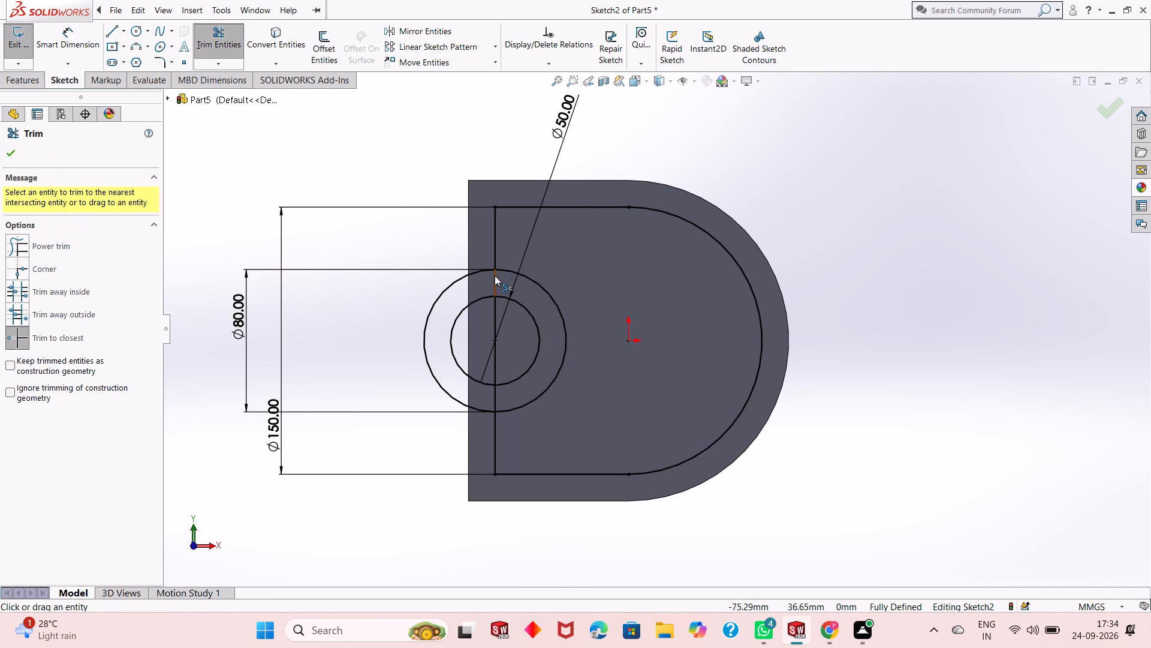
{"action": "left_click", "coordinate": [462, 277]}
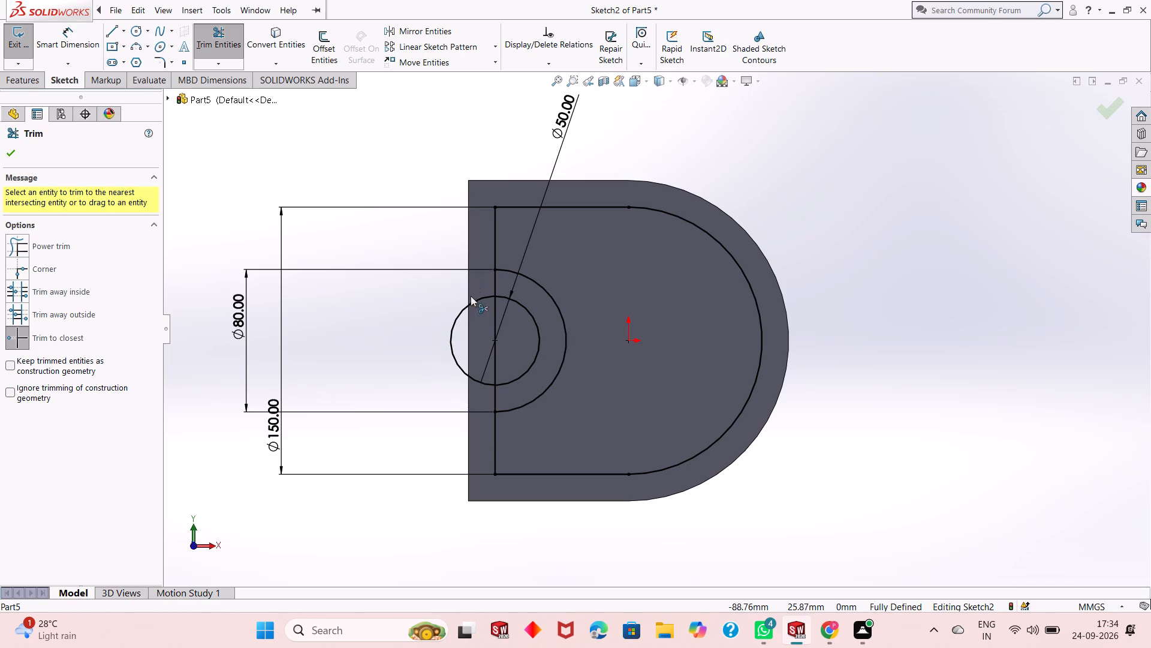
{"action": "left_click", "coordinate": [479, 297]}
{"action": "left_click", "coordinate": [495, 323]}
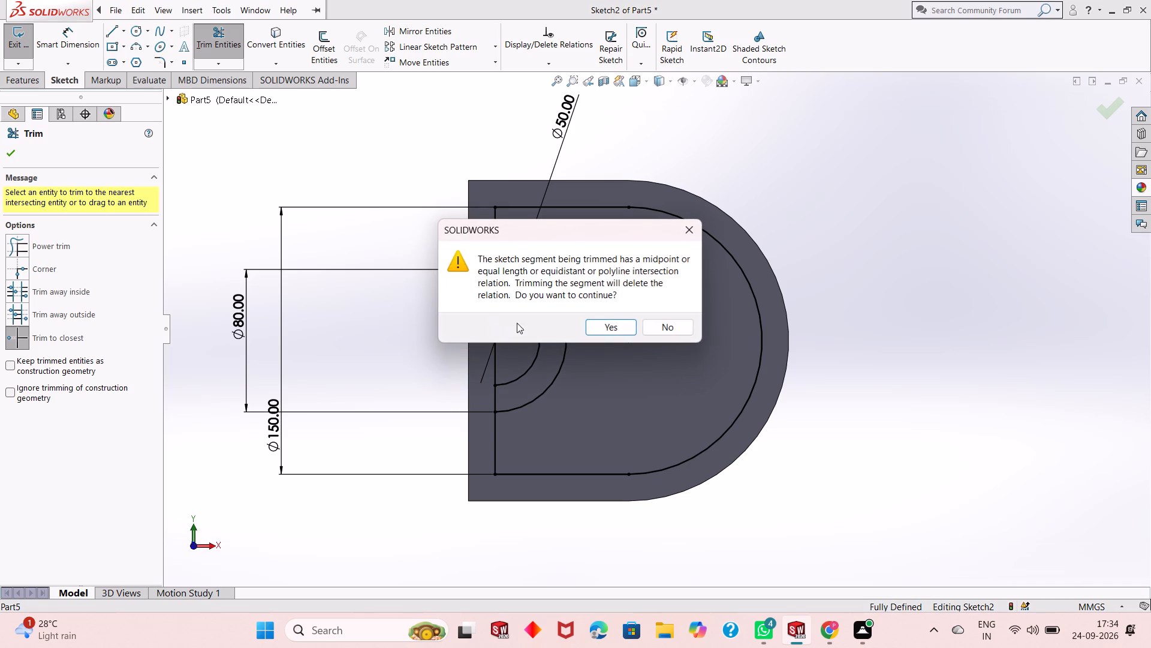
{"action": "left_click", "coordinate": [617, 330]}
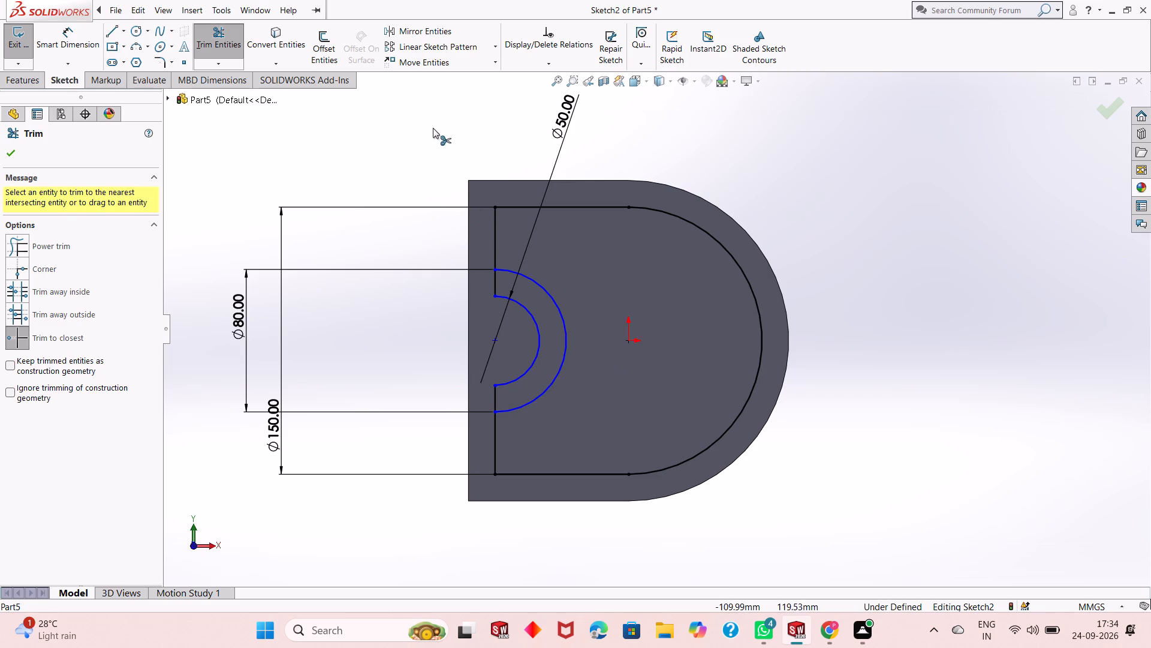
{"action": "key", "text": "Escape"}
{"action": "key", "text": "Escape"}
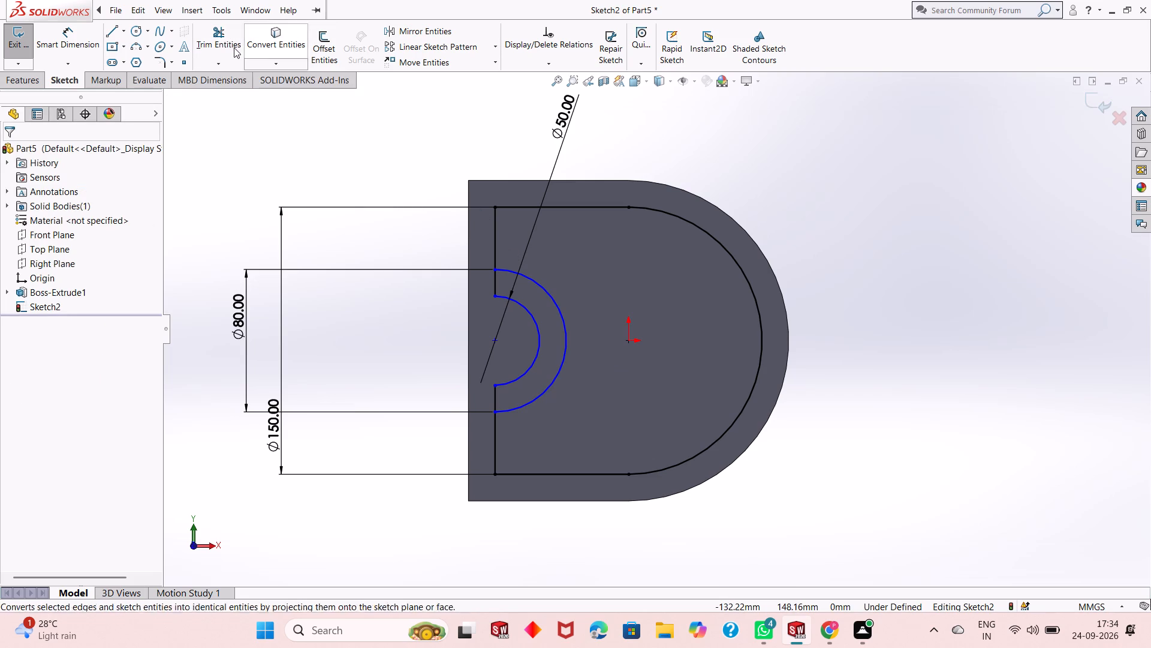
Trim away the remaining 50 mm half circle and the two short line stubs inside the 80 mm arc, leaving one closed profile.
{"action": "left_click", "coordinate": [224, 47]}
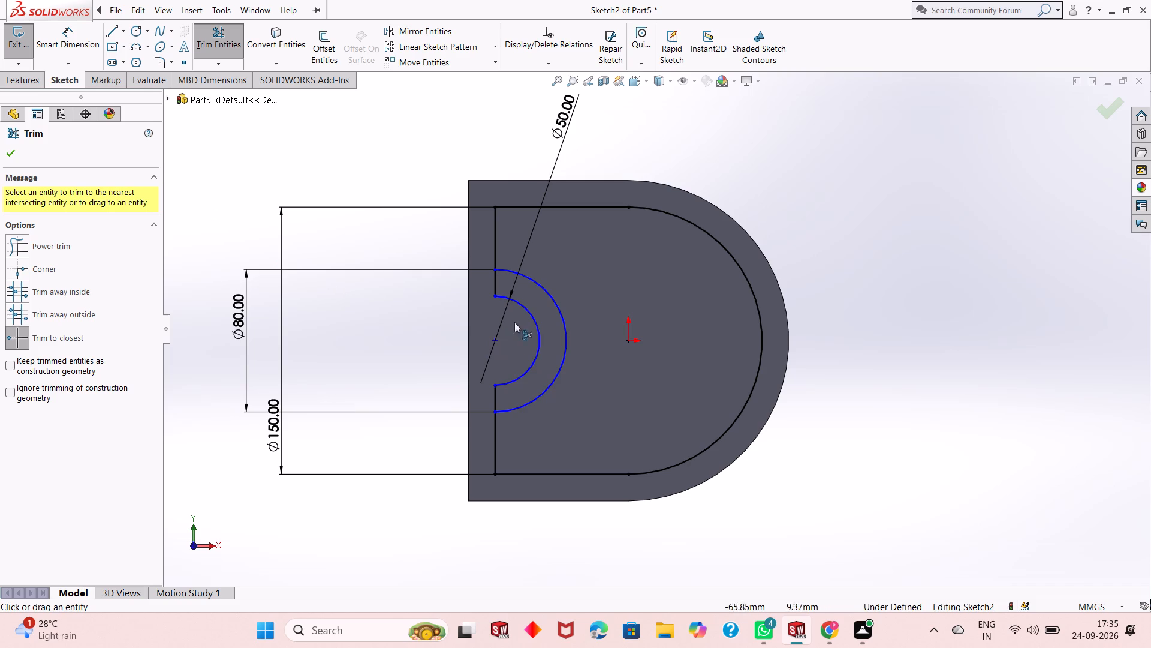
{"action": "left_click", "coordinate": [525, 310]}
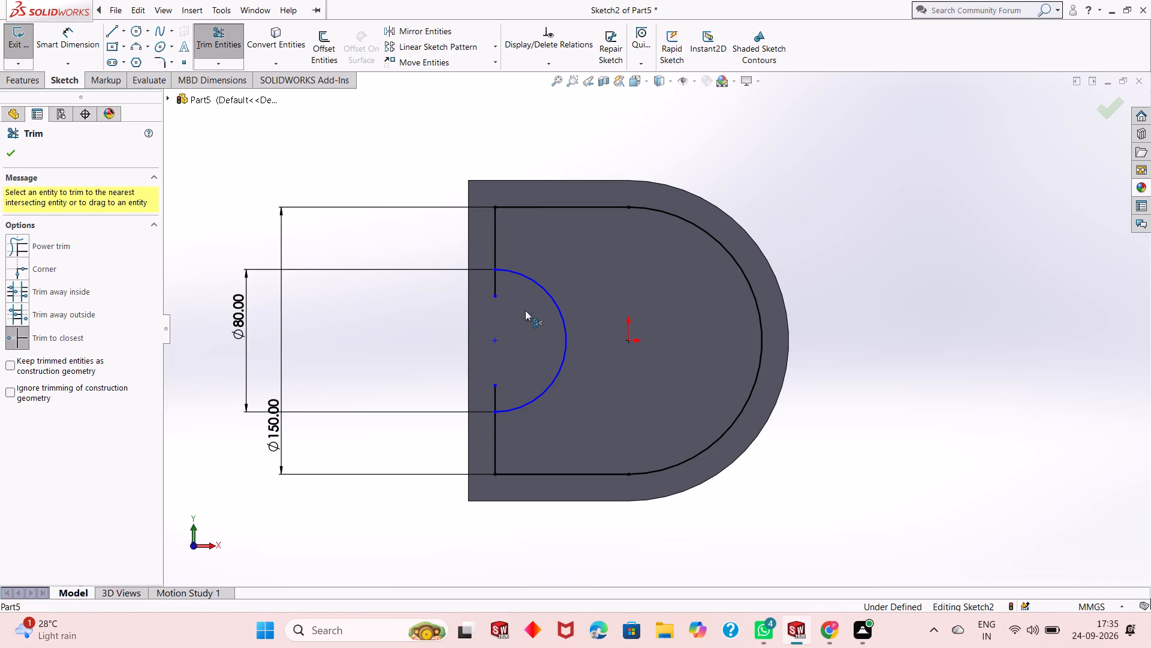
{"action": "left_click", "coordinate": [495, 278]}
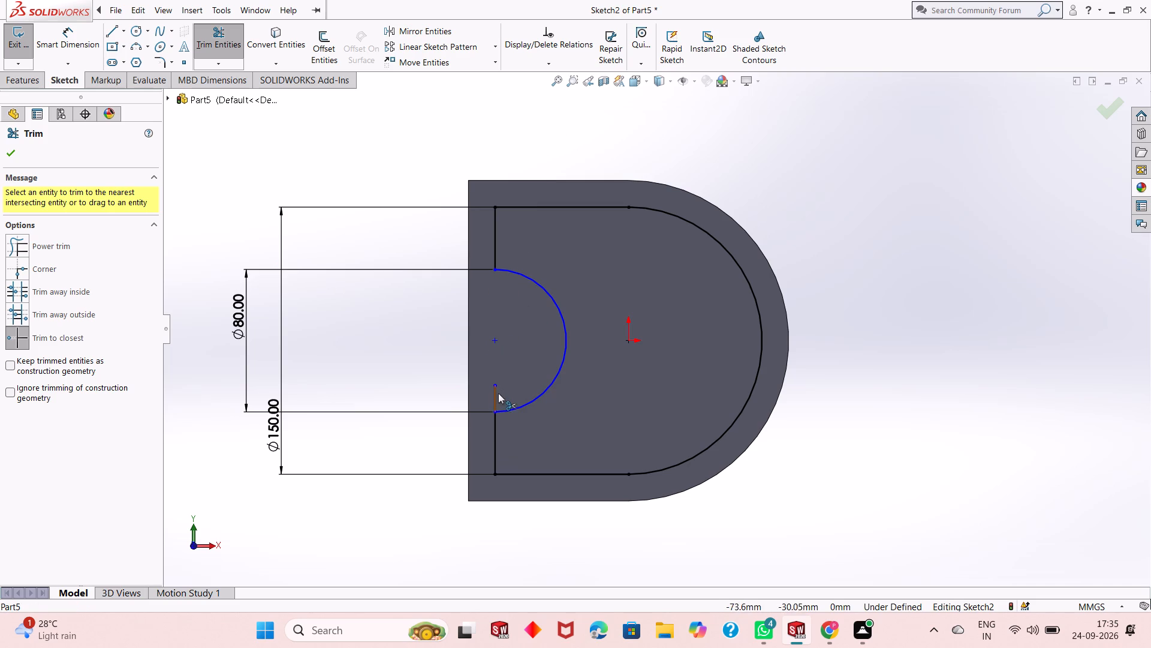
{"action": "left_click", "coordinate": [493, 398]}
{"action": "key", "text": "Escape"}
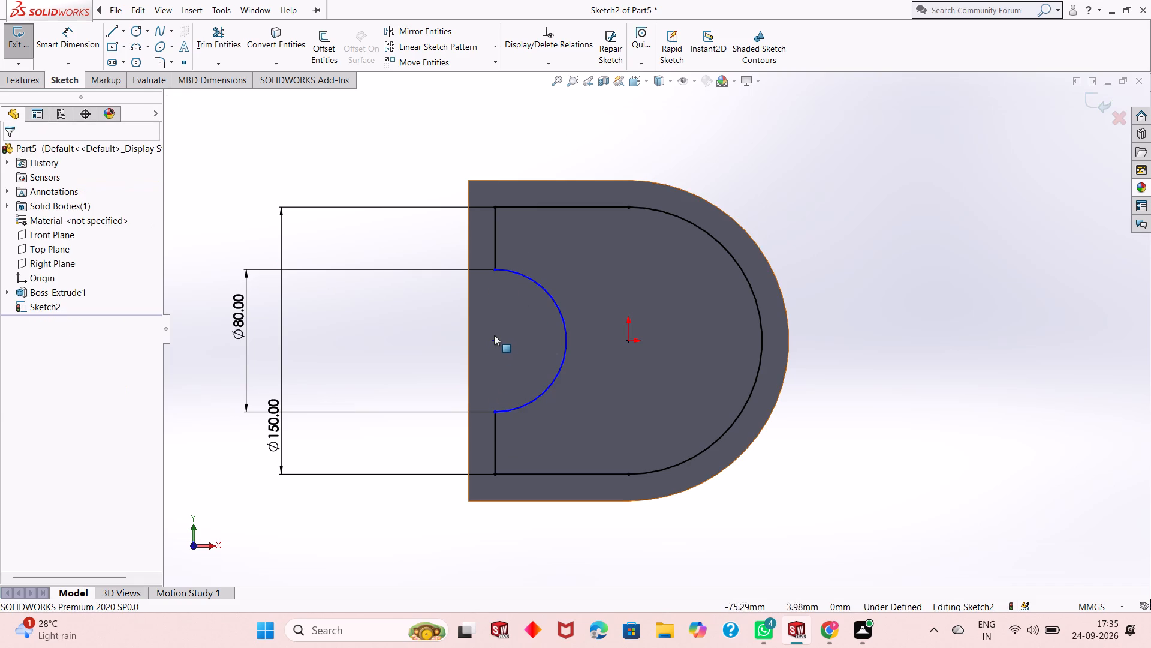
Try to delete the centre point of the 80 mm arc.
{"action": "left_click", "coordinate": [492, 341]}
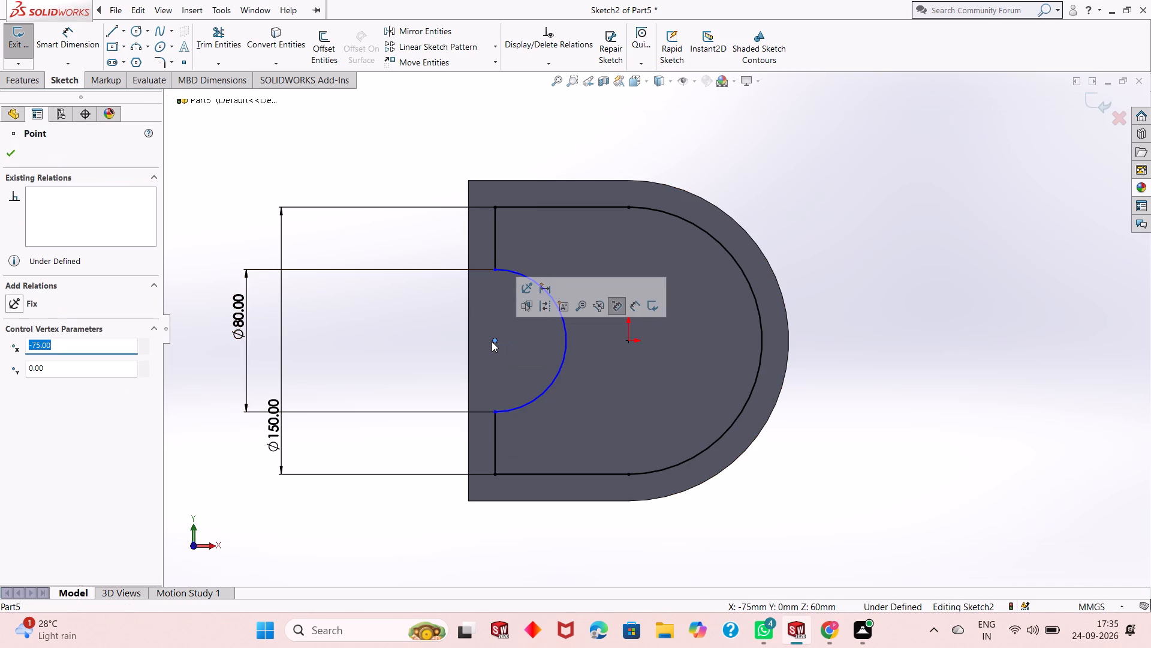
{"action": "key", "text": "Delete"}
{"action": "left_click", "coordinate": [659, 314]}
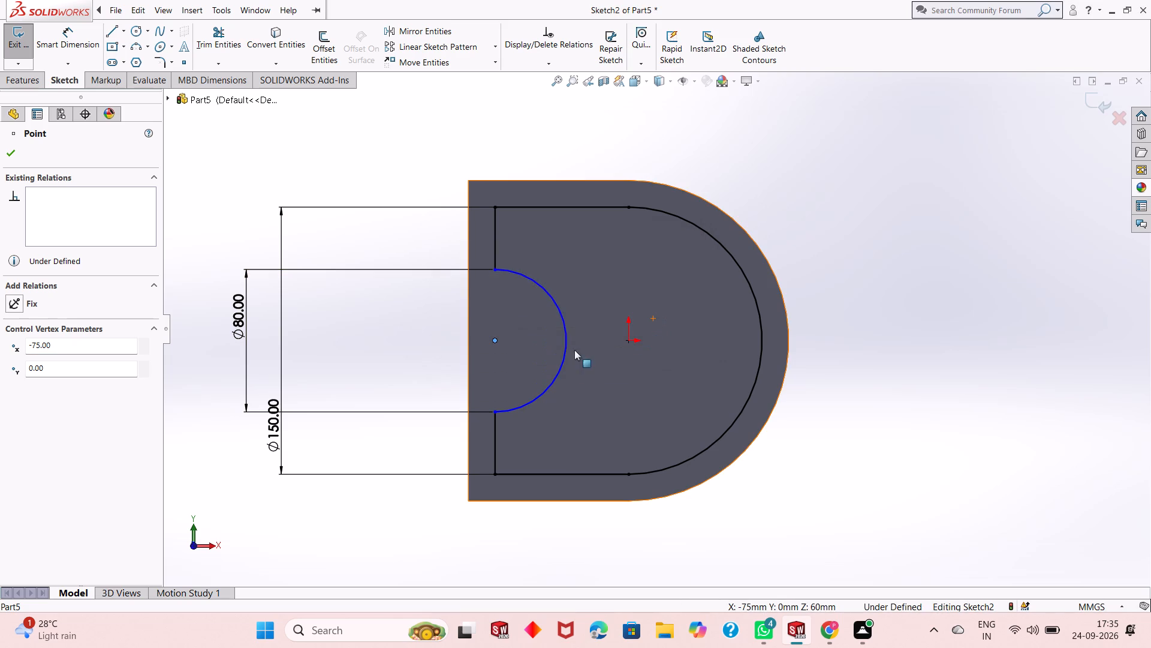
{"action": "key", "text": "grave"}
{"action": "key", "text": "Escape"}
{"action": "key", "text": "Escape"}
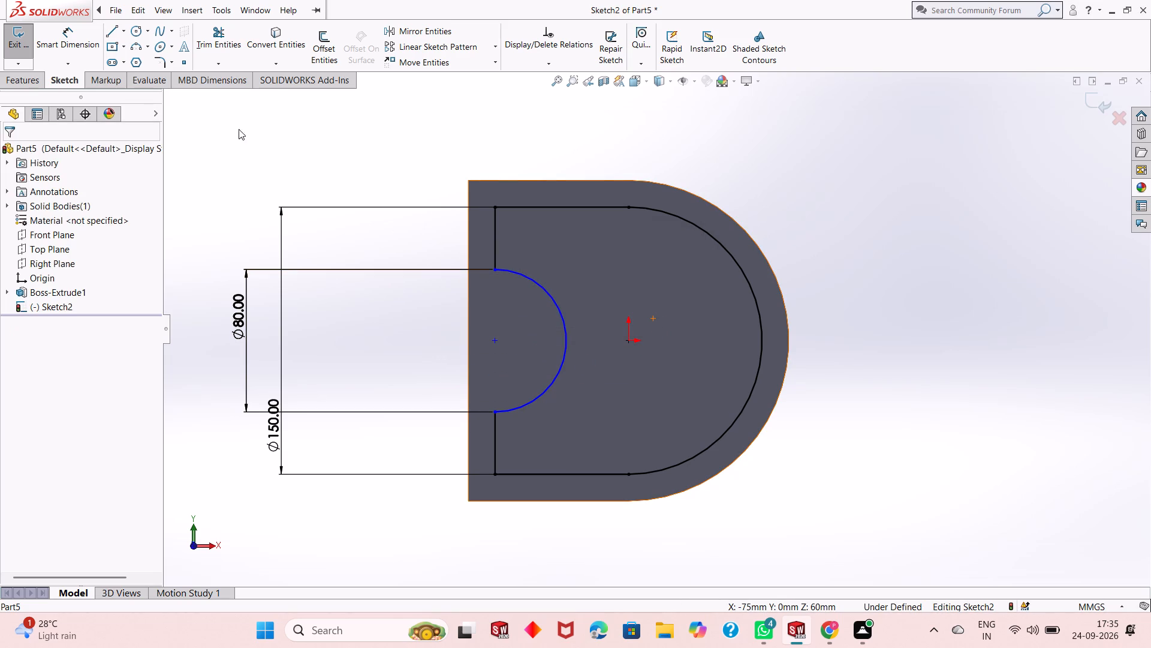
Dimension the horizontal distance between the 80 mm arc's centre and the origin as 75 mm, placing it above the solid.
{"action": "left_click", "coordinate": [94, 46]}
{"action": "left_click", "coordinate": [566, 346]}
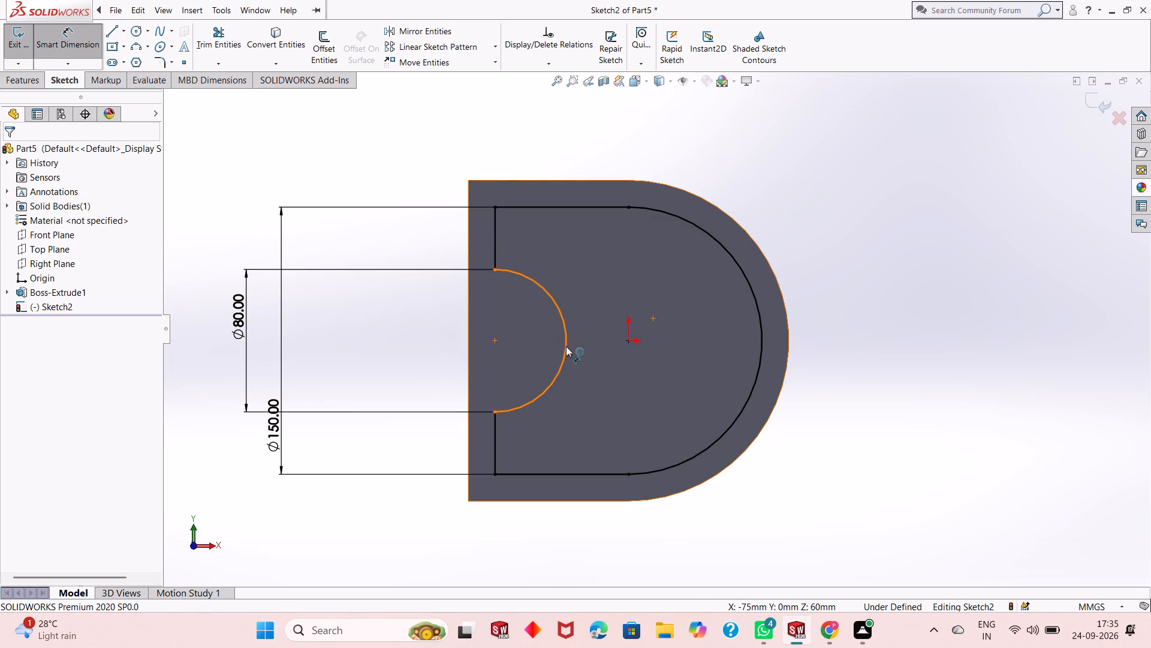
{"action": "left_click", "coordinate": [581, 280]}
{"action": "left_click", "coordinate": [677, 247]}
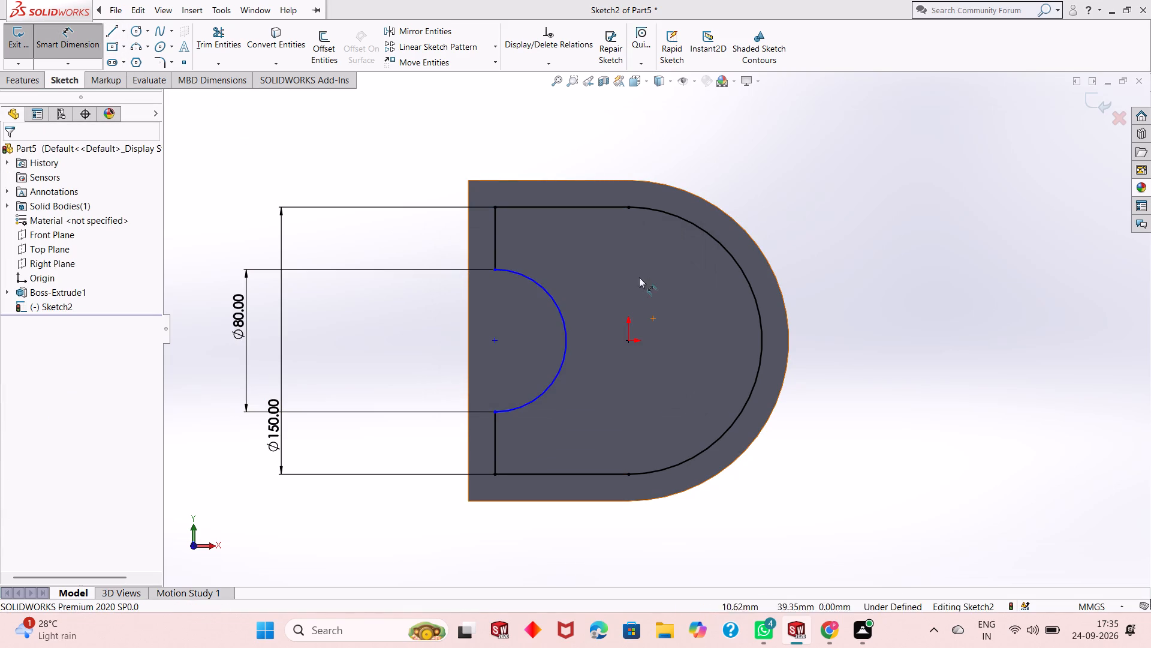
{"action": "left_click", "coordinate": [496, 341]}
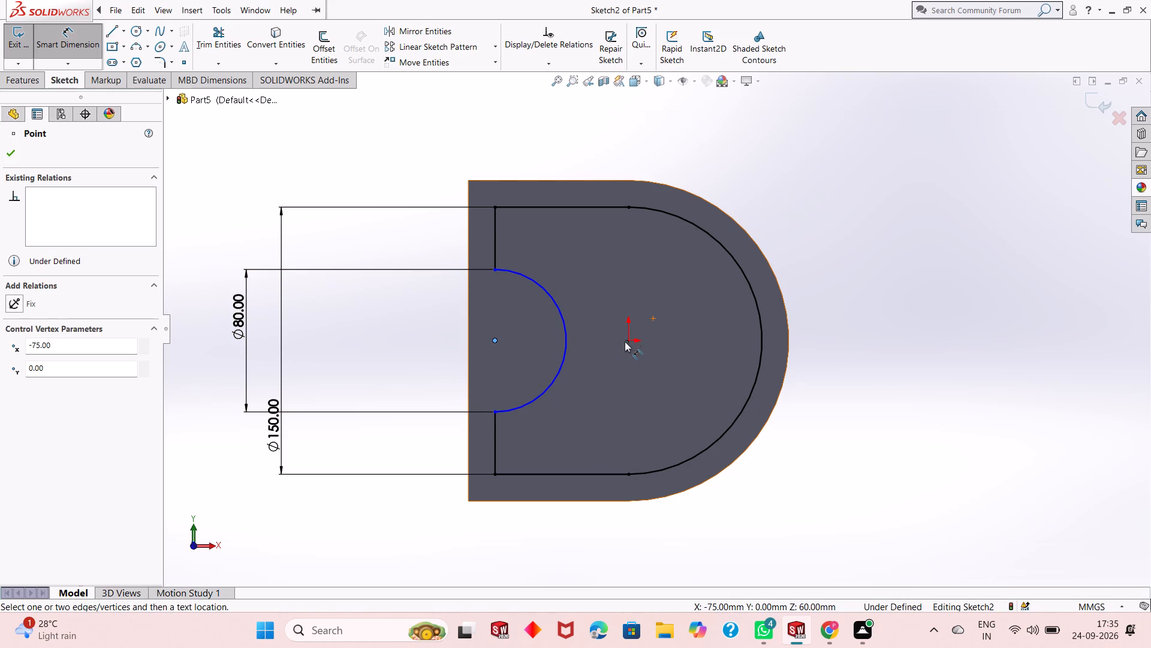
{"action": "left_click", "coordinate": [627, 341]}
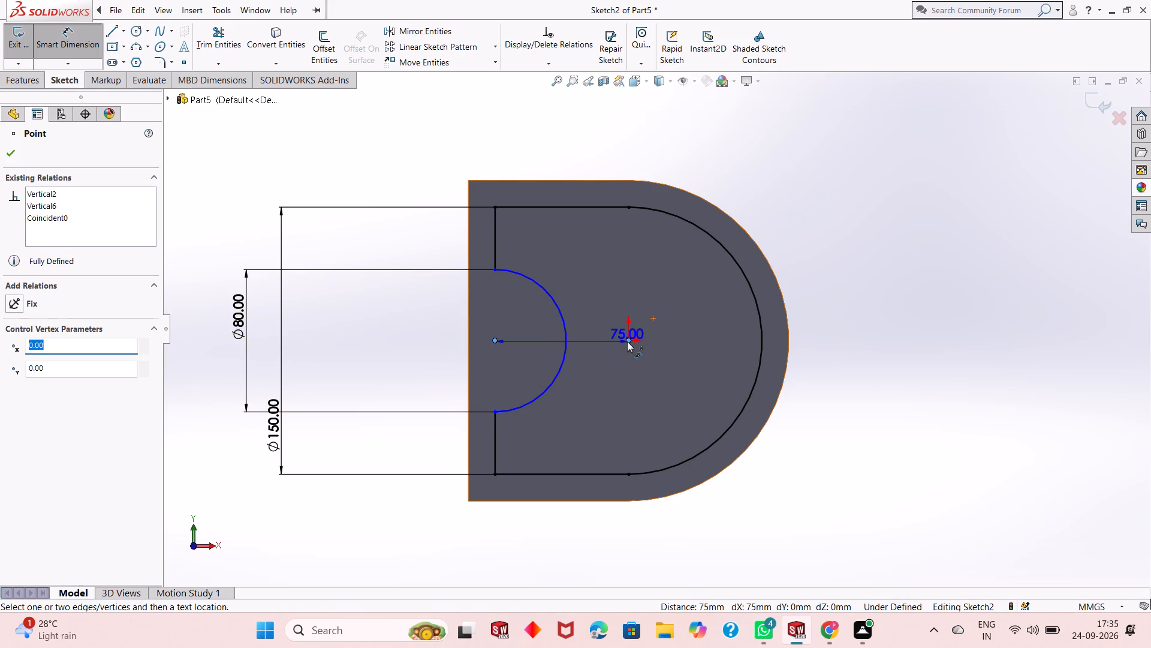
{"action": "left_click", "coordinate": [581, 148]}
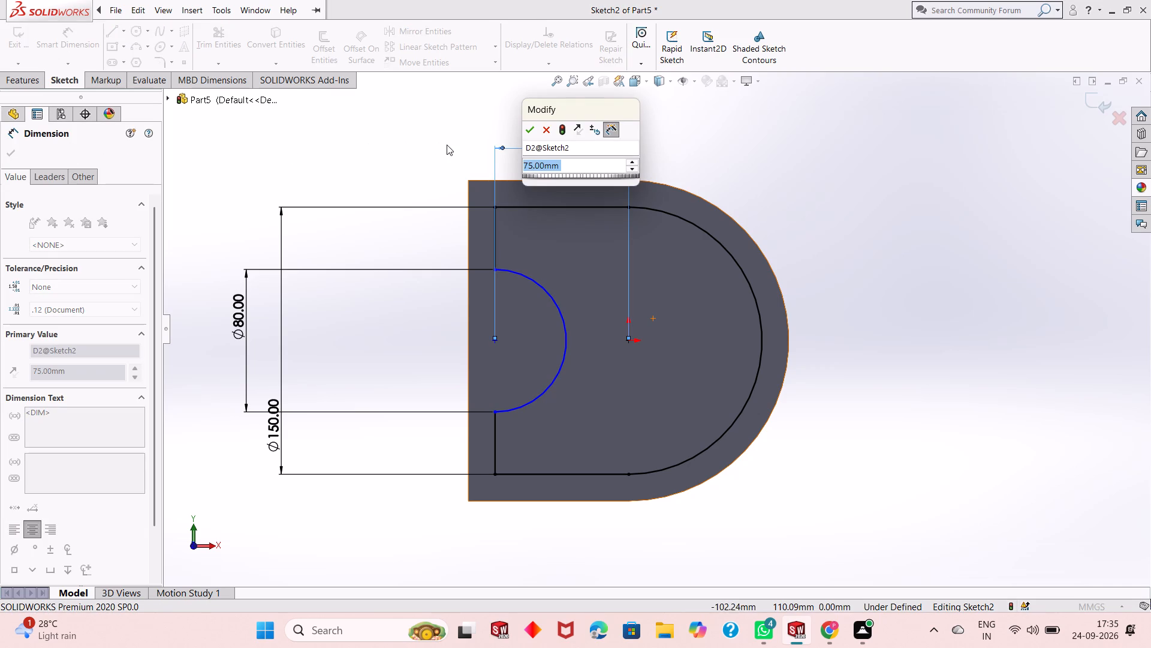
{"action": "key", "text": "Return"}
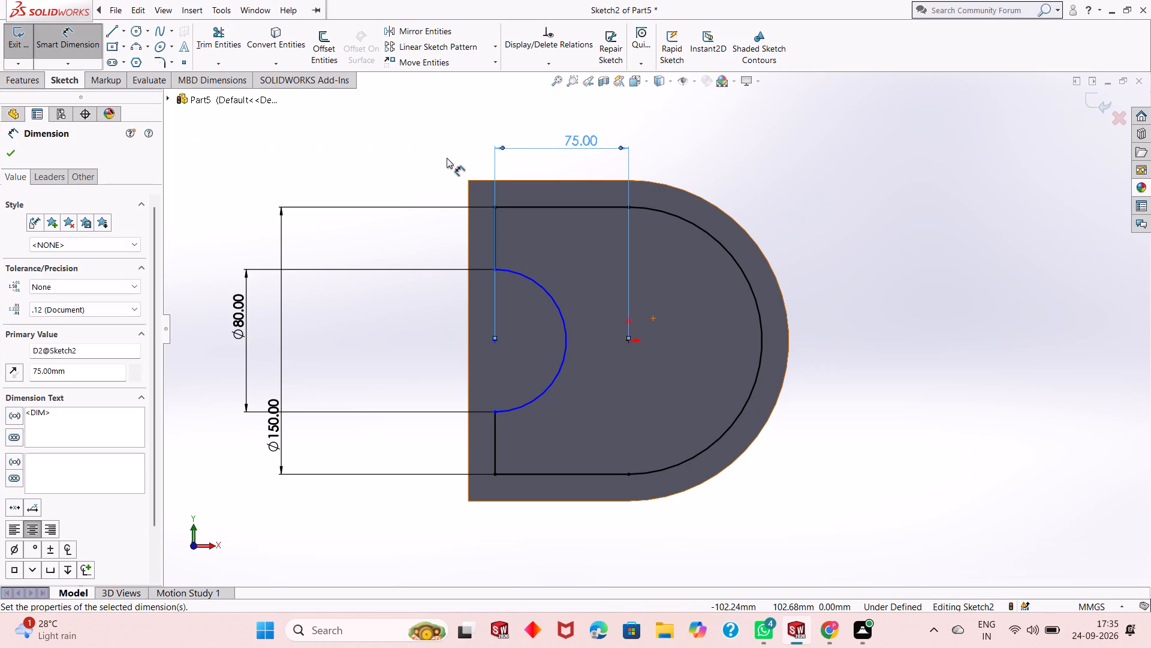
Dimension the vertical distance from the 80 mm arc's centre to the profile's lower corner on the flat side as 75 mm.
{"action": "left_click", "coordinate": [498, 341]}
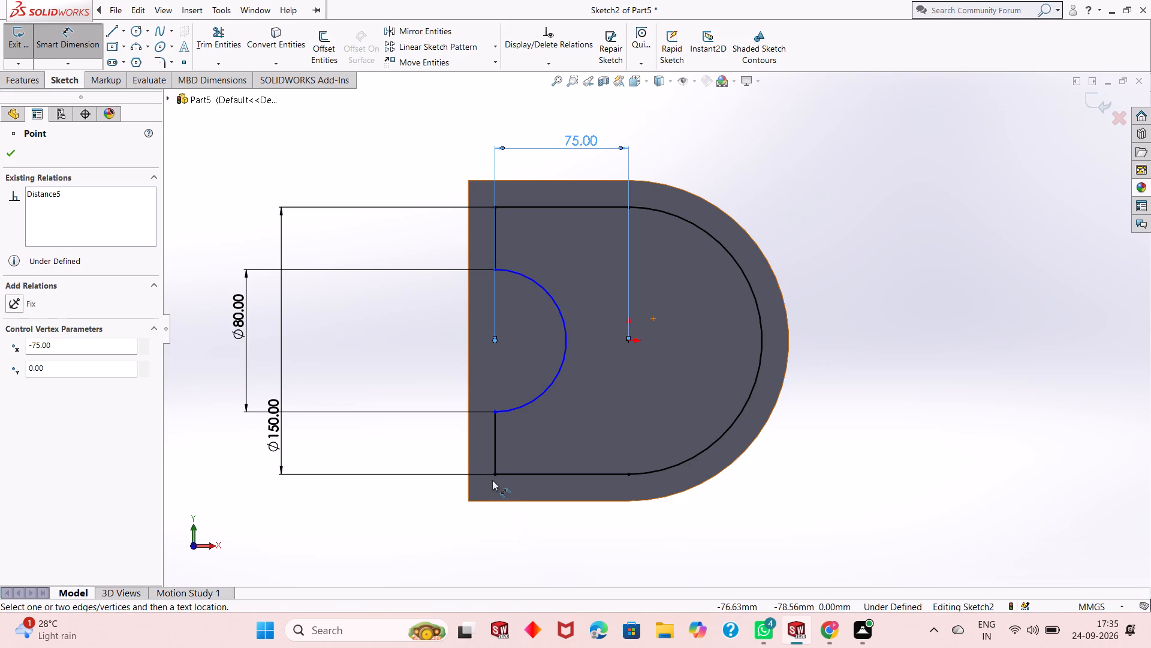
{"action": "left_click", "coordinate": [495, 476]}
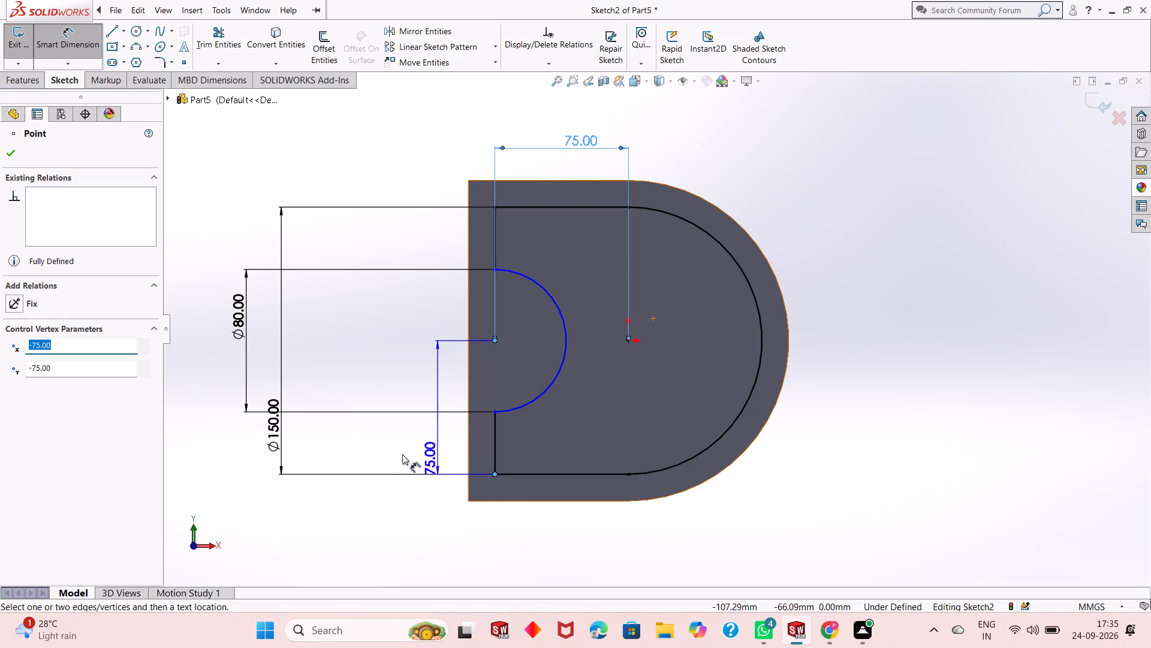
{"action": "left_click", "coordinate": [378, 454]}
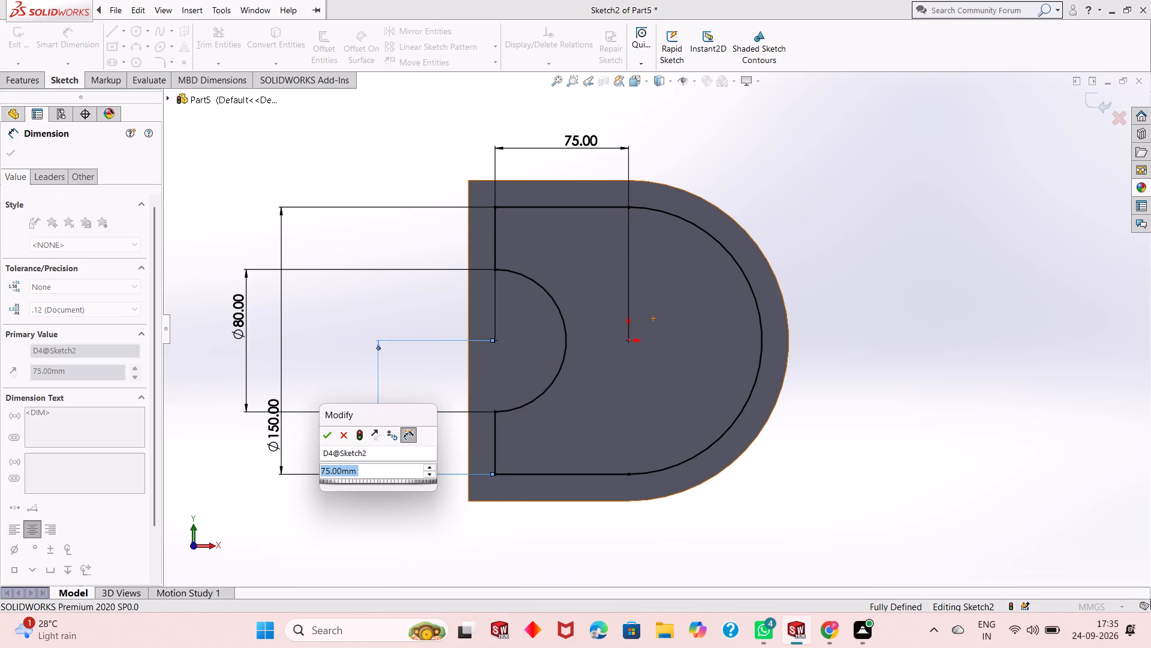
{"action": "key", "text": "Return"}
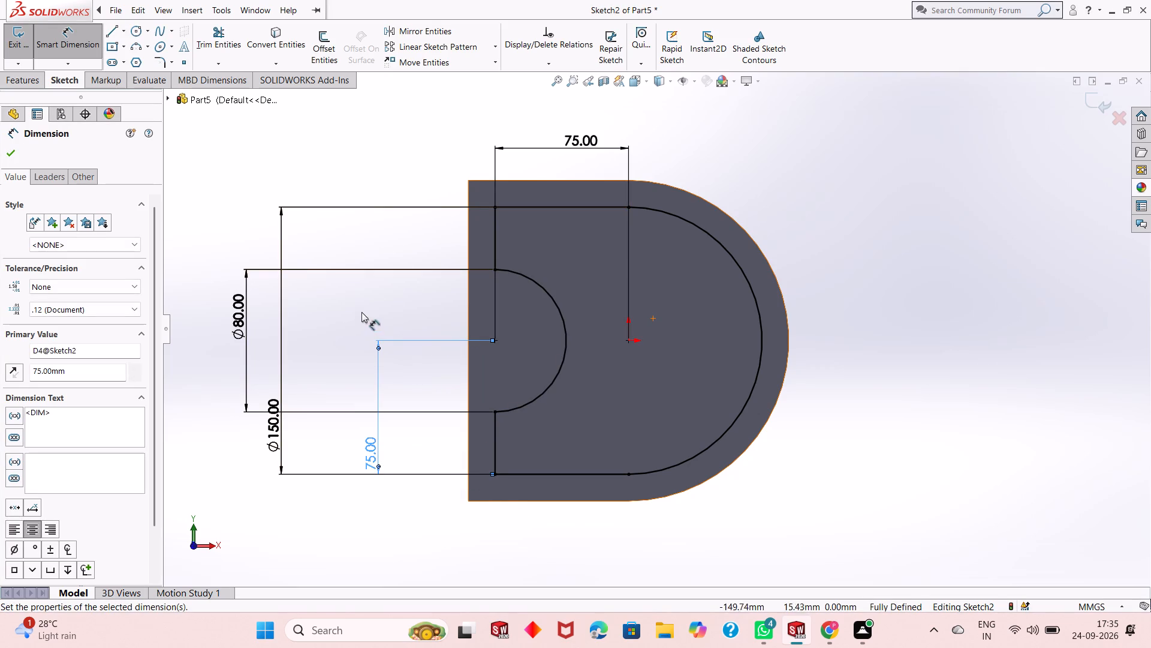
{"action": "right_click", "coordinate": [311, 301]}
{"action": "left_click", "coordinate": [327, 337]}
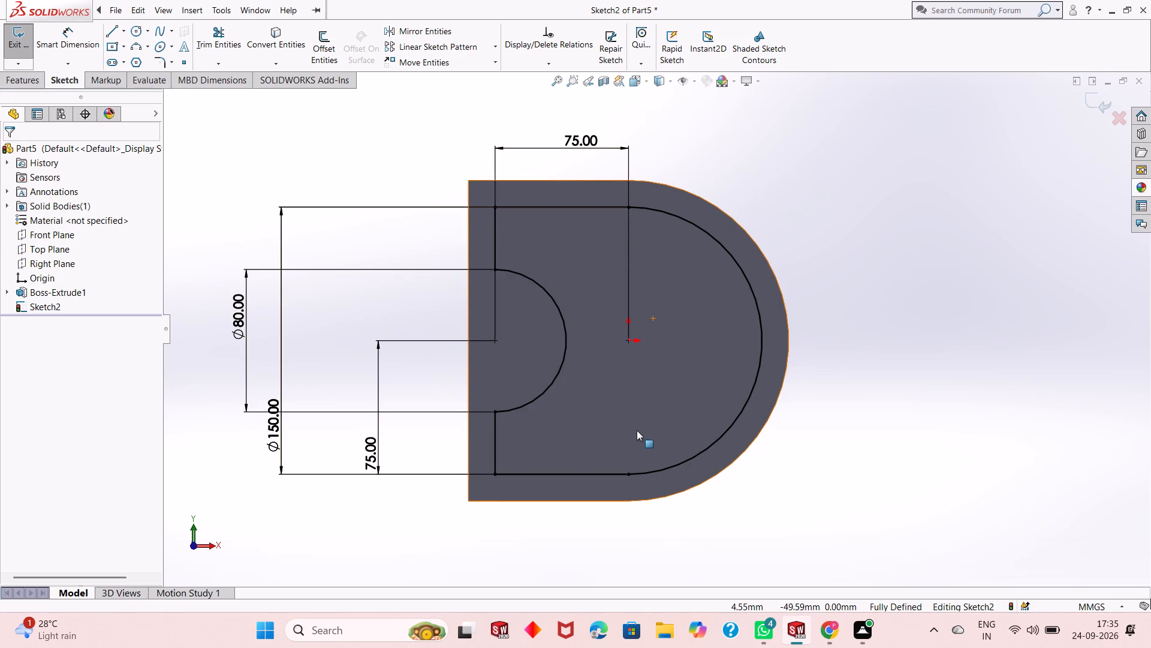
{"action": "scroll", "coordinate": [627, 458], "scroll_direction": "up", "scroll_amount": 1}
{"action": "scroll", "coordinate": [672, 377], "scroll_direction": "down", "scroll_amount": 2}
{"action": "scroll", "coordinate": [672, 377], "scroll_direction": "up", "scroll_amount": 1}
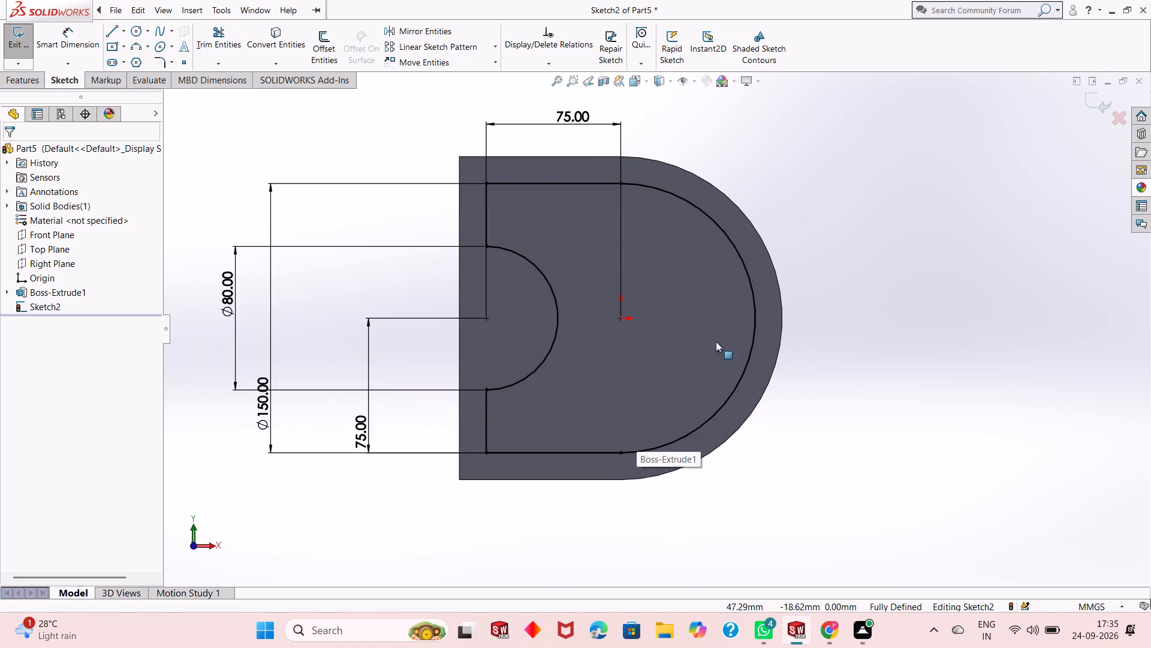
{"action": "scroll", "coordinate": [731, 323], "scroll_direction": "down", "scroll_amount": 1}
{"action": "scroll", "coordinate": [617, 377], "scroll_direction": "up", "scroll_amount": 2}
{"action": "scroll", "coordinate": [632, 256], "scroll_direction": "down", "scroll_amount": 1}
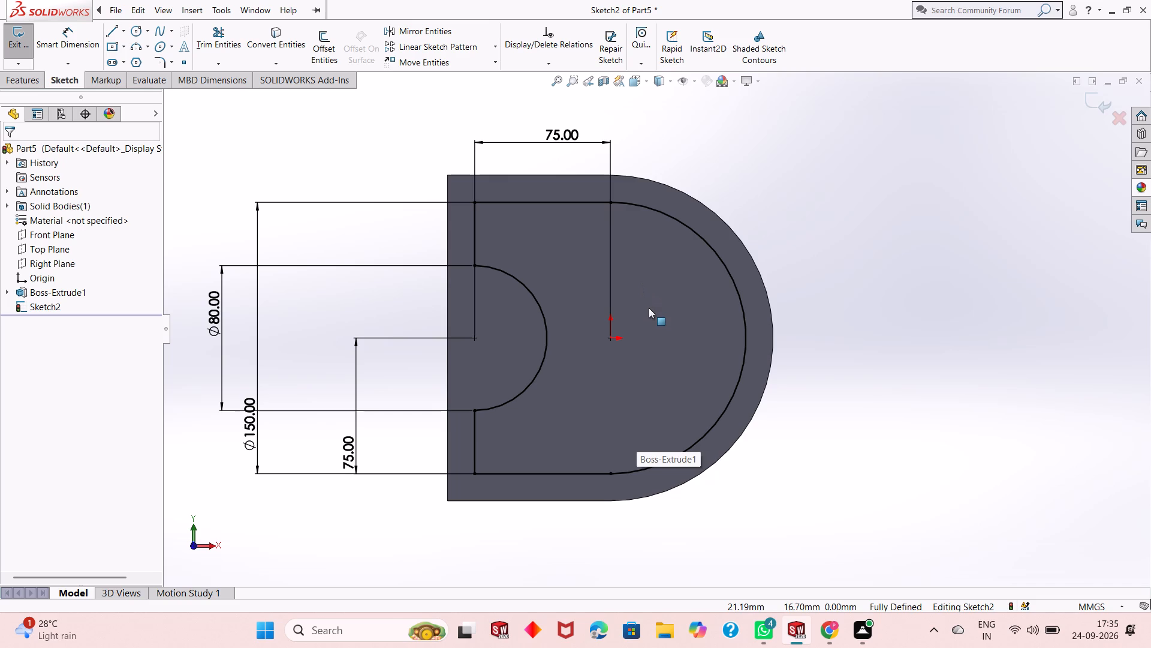
Cut-extrude the notched D-profile sketch 20 mm deep into the solid from its front face.
{"action": "scroll", "coordinate": [658, 334], "scroll_direction": "down", "scroll_amount": 1}
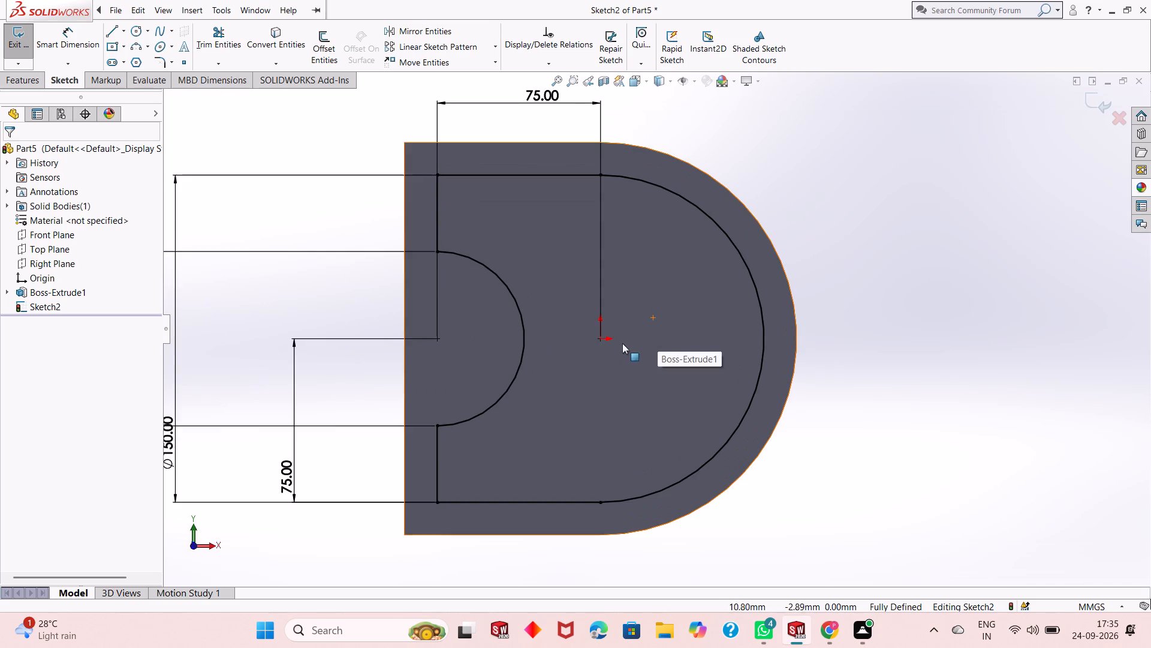
{"action": "scroll", "coordinate": [613, 332], "scroll_direction": "down", "scroll_amount": 1}
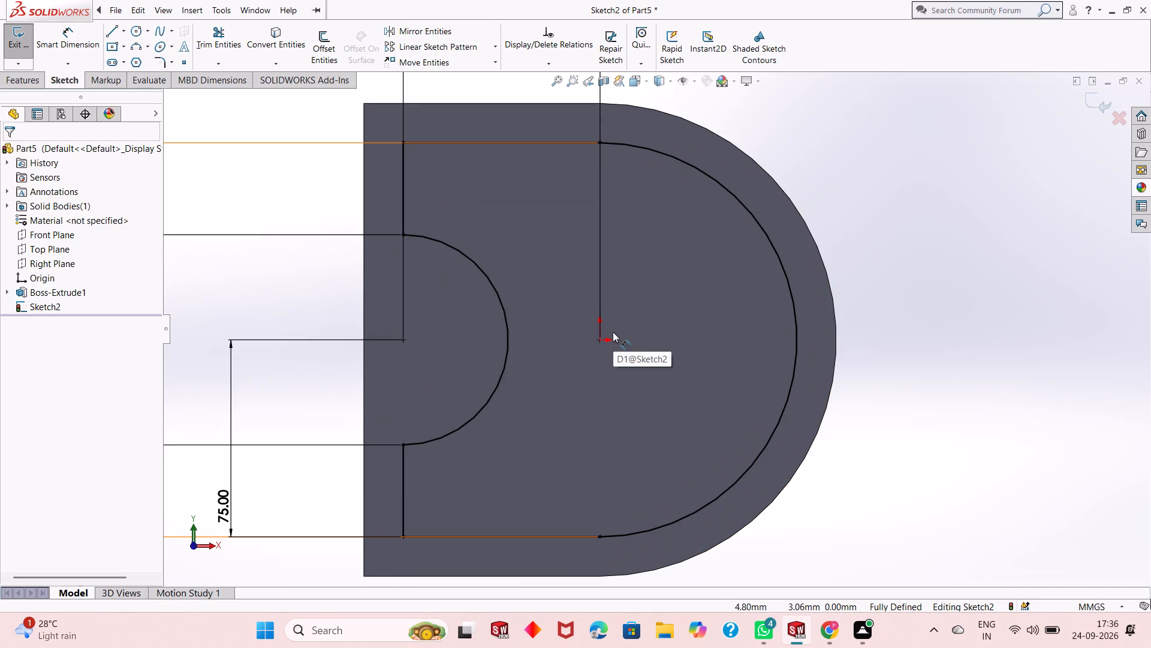
{"action": "scroll", "coordinate": [613, 332], "scroll_direction": "up", "scroll_amount": 1}
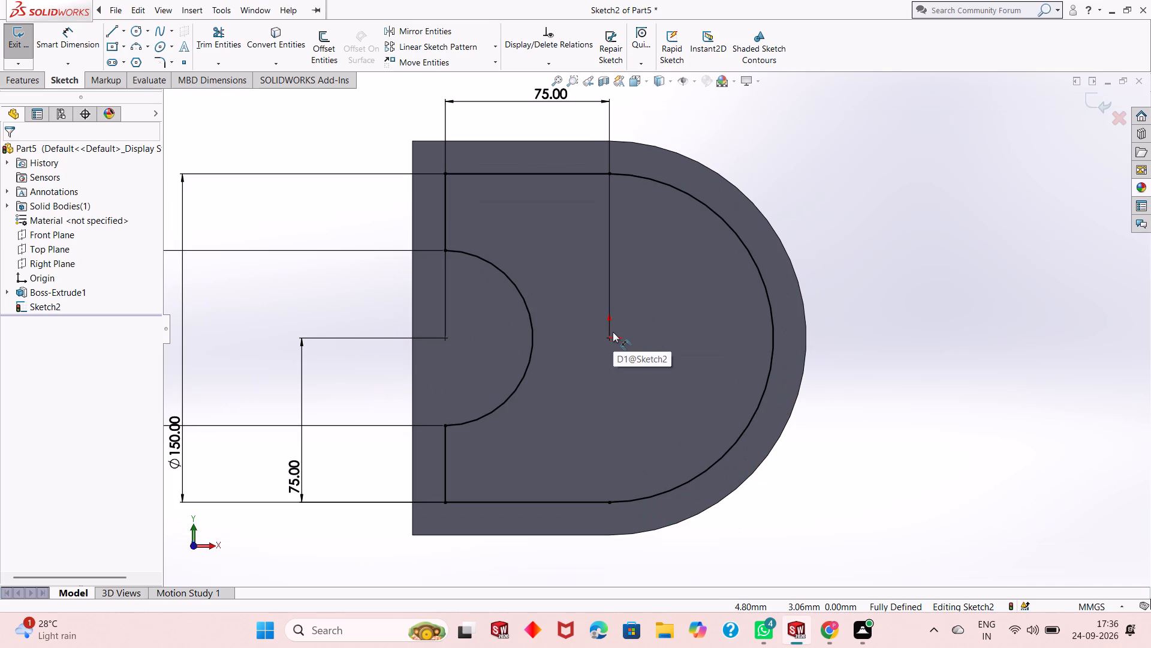
{"action": "key", "text": "Escape"}
{"action": "scroll", "coordinate": [613, 332], "scroll_direction": "up", "scroll_amount": 3}
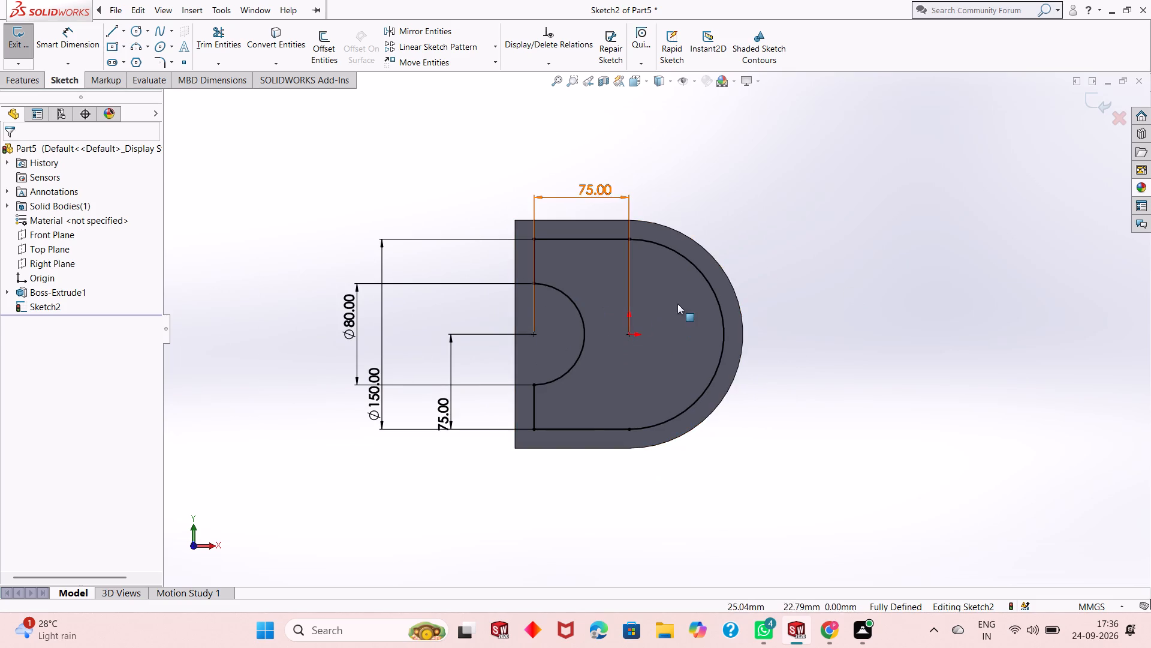
{"action": "middle_click_drag", "start_coordinate": [779, 359], "coordinate": [740, 388]}
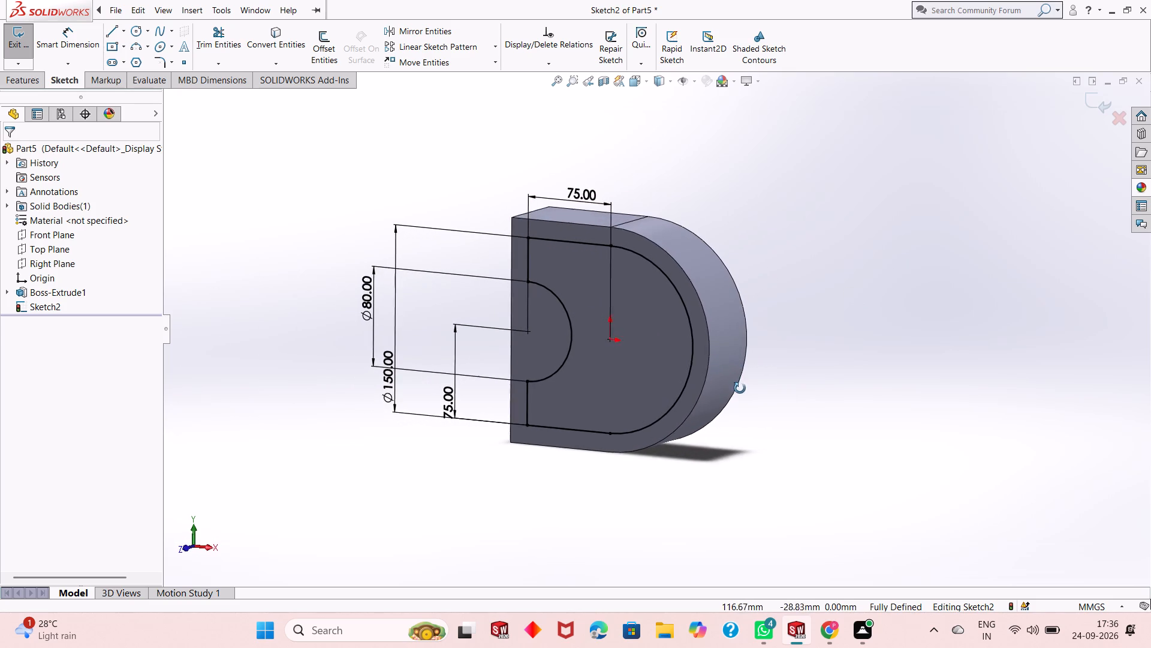
{"action": "middle_click_drag", "start_coordinate": [740, 388], "coordinate": [744, 403]}
{"action": "scroll", "coordinate": [699, 331], "scroll_direction": "down", "scroll_amount": 2}
{"action": "scroll", "coordinate": [664, 344], "scroll_direction": "up", "scroll_amount": 1}
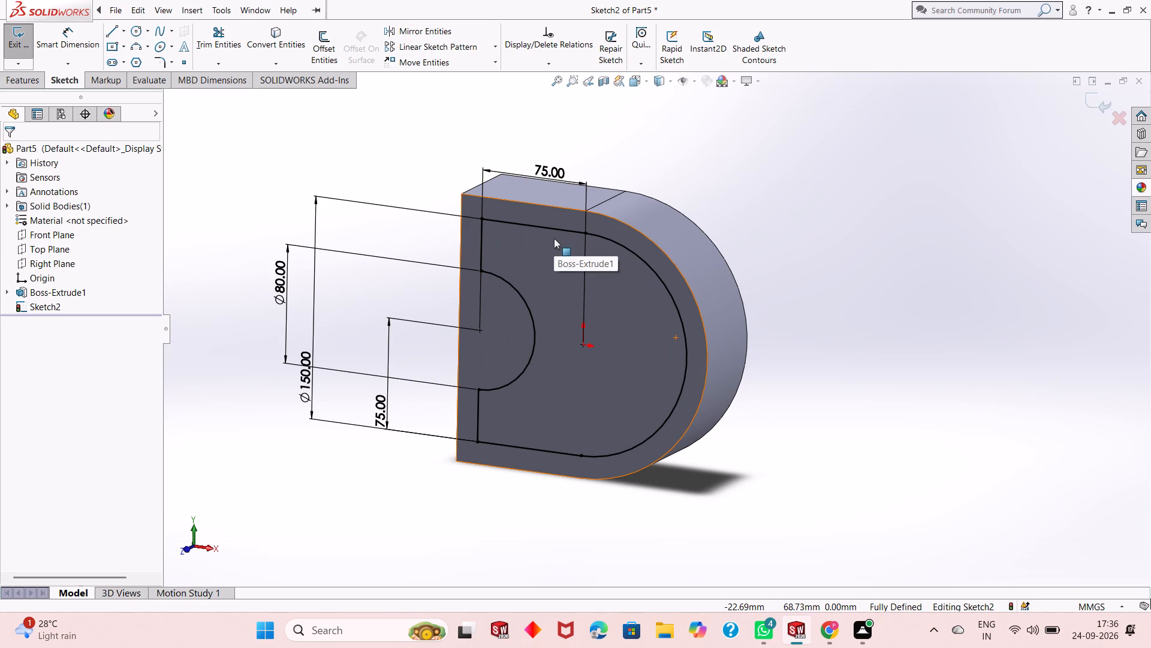
{"action": "left_click", "coordinate": [28, 85]}
{"action": "left_click", "coordinate": [215, 50]}
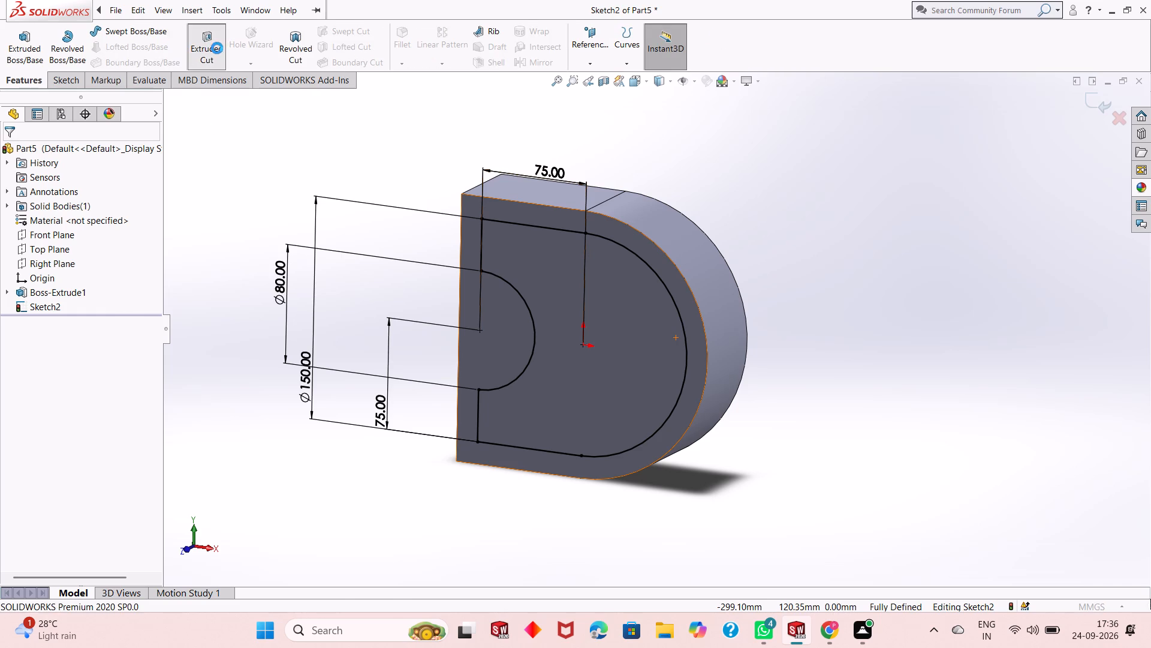
{"action": "double_click", "coordinate": [94, 292]}
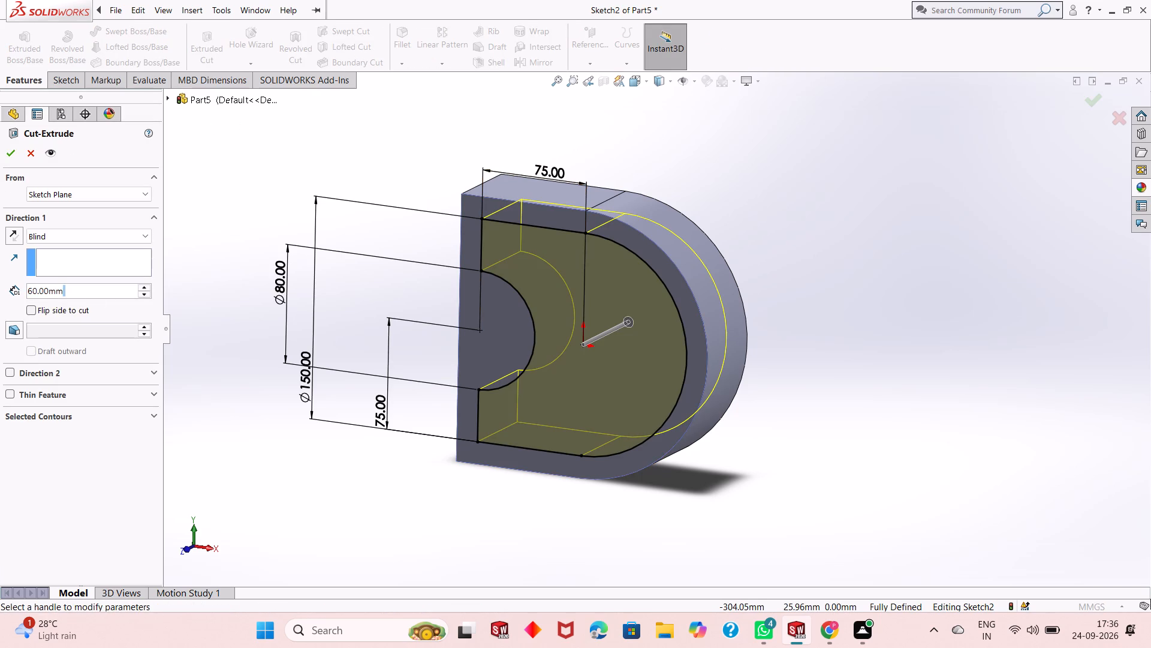
{"action": "type", "text": "20"}
{"action": "key", "text": "Return"}
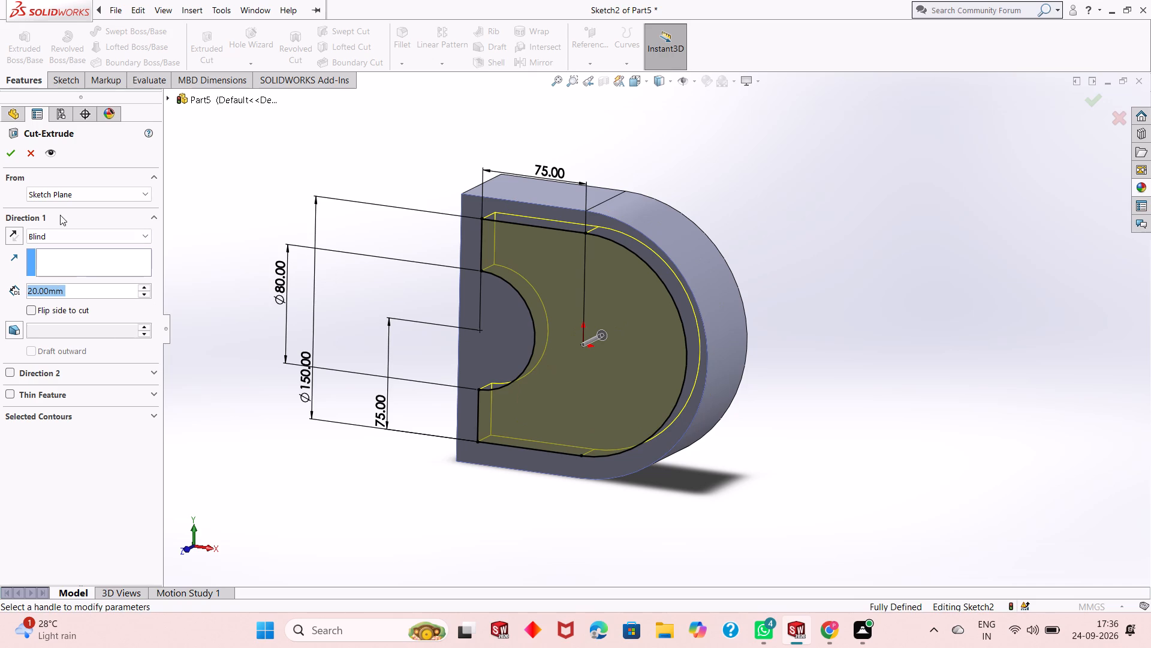
{"action": "left_click", "coordinate": [13, 154]}
{"action": "key", "text": "Escape"}
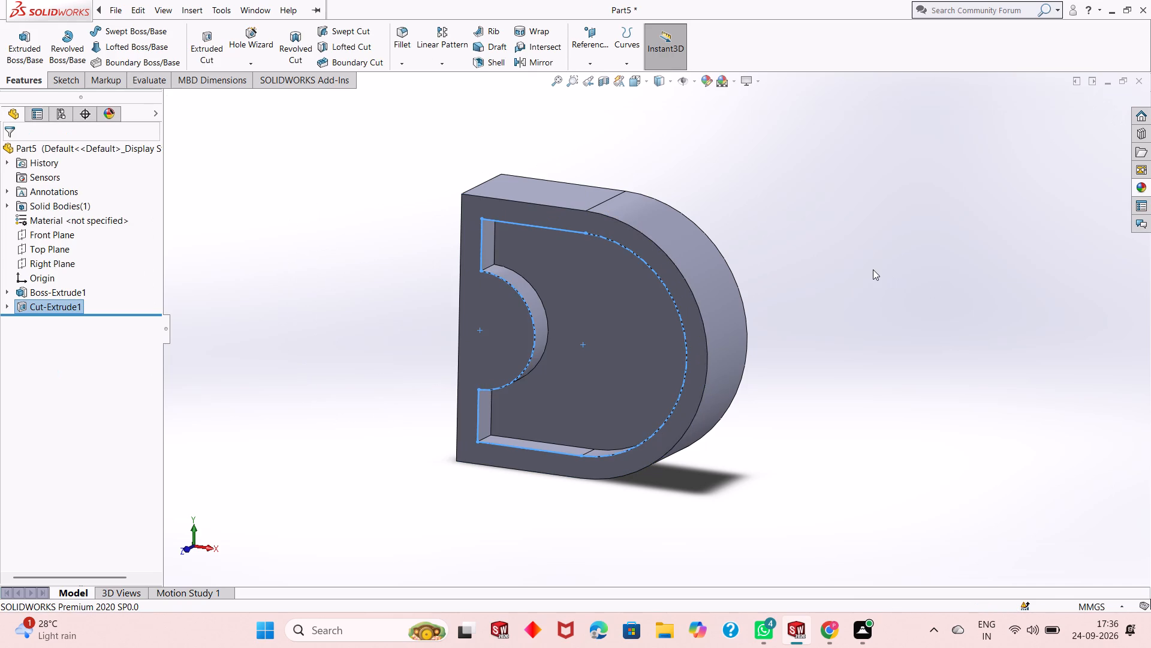
Examine the notched D-shaped pocket and the solid's outer sides from several angles.
{"action": "scroll", "coordinate": [484, 297], "scroll_direction": "down", "scroll_amount": 1}
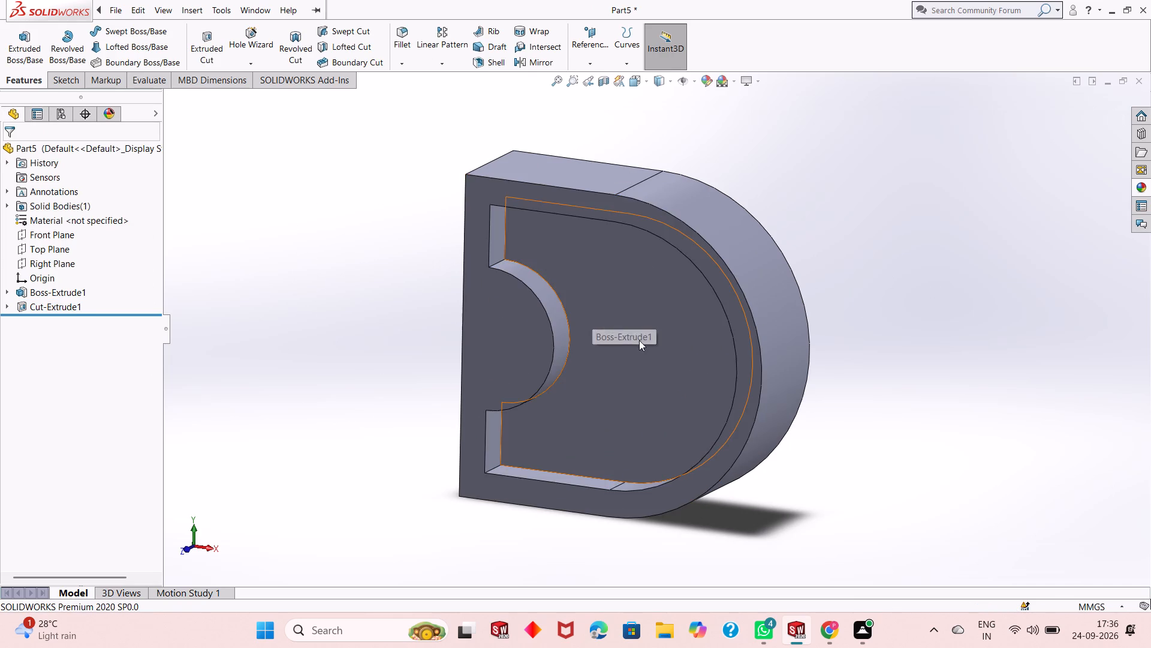
{"action": "scroll", "coordinate": [654, 311], "scroll_direction": "up", "scroll_amount": 1}
{"action": "middle_click_drag", "start_coordinate": [850, 325], "coordinate": [813, 316]}
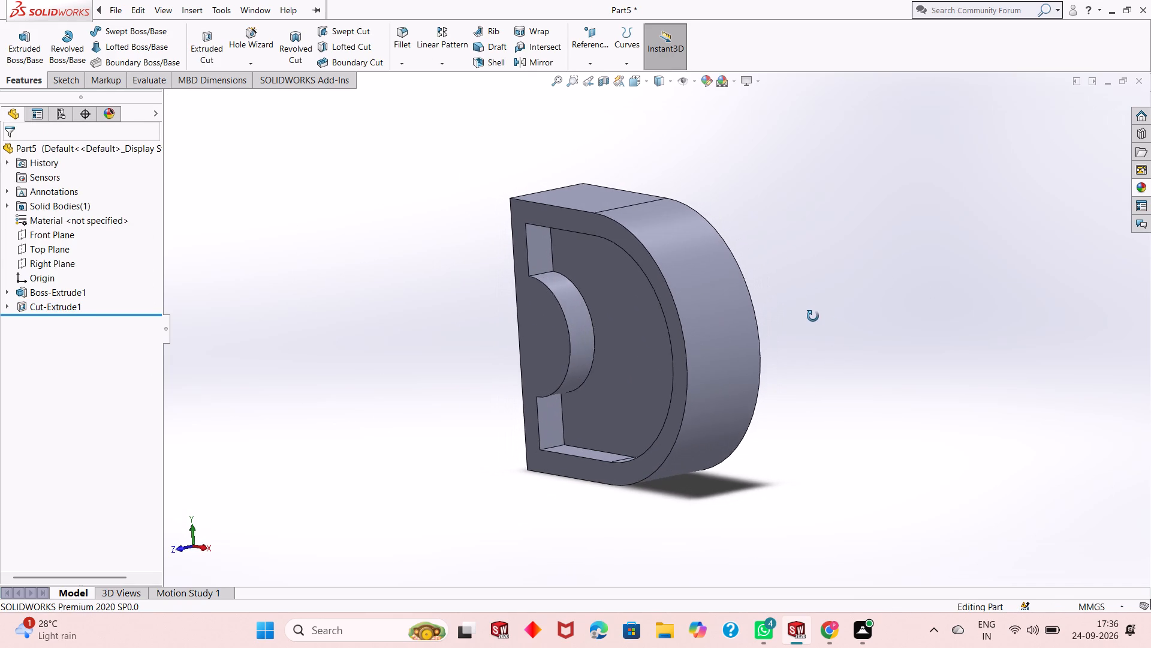
{"action": "middle_click_drag", "start_coordinate": [813, 316], "coordinate": [814, 317]}
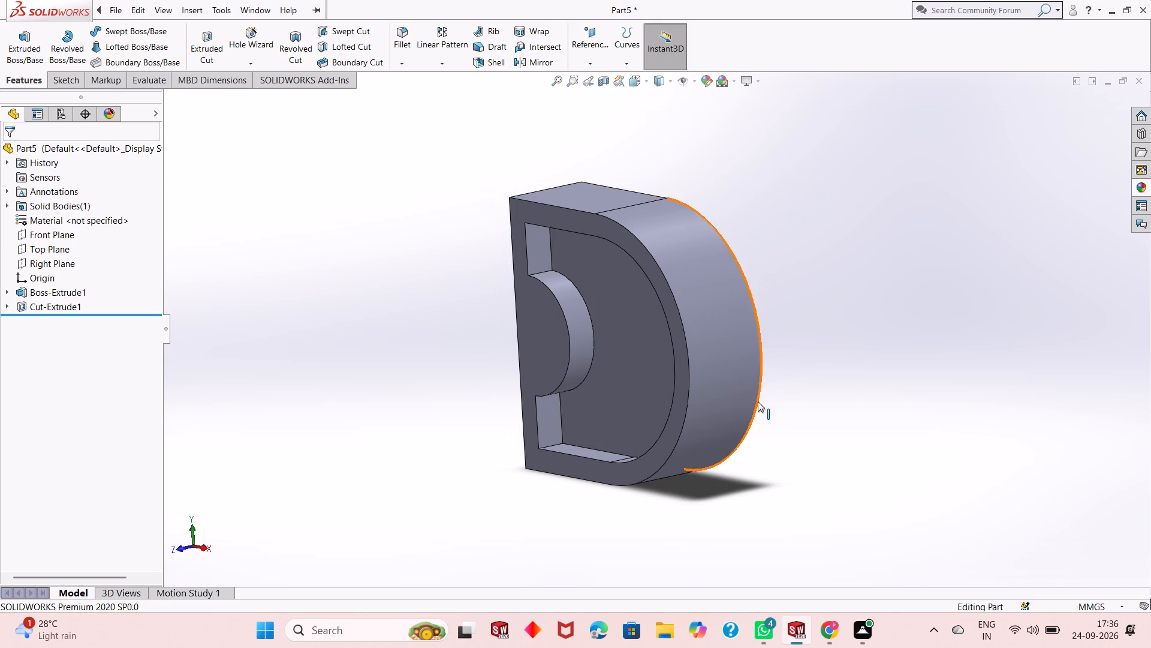
{"action": "middle_click_drag", "start_coordinate": [758, 401], "coordinate": [788, 393]}
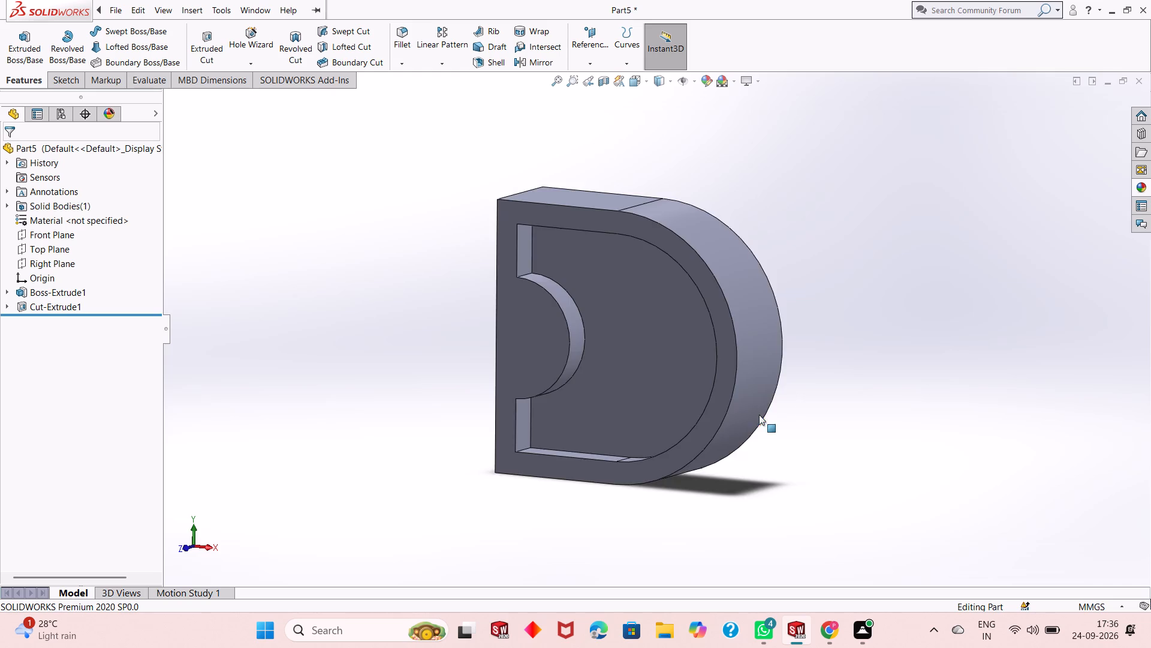
{"action": "scroll", "coordinate": [758, 415], "scroll_direction": "up", "scroll_amount": 2}
{"action": "middle_click_drag", "start_coordinate": [754, 287], "coordinate": [749, 253]}
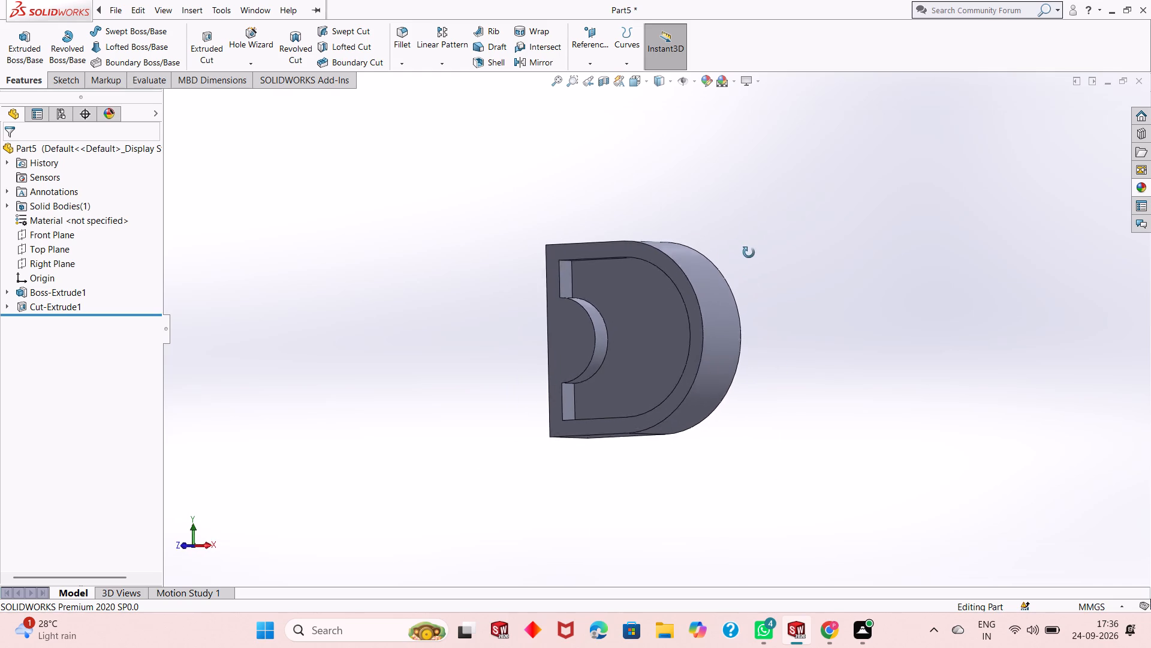
{"action": "middle_click_drag", "start_coordinate": [749, 253], "coordinate": [777, 266]}
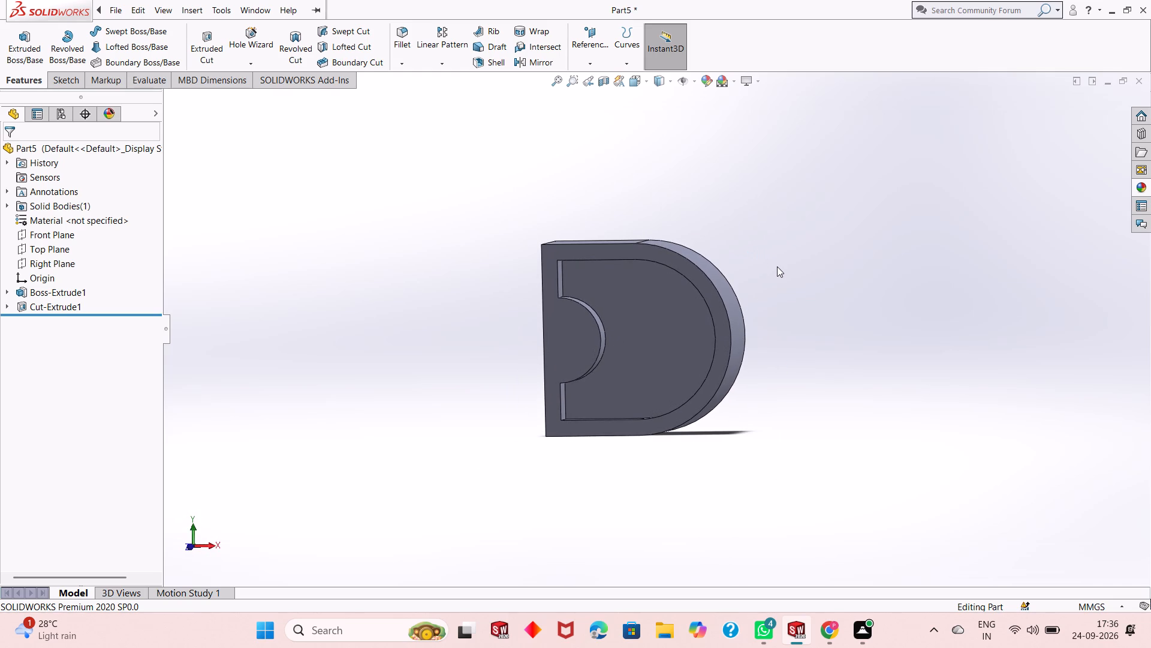
On the solid's front face, sketch a circle about 53 mm in diameter, centred on the semicircular notch's arc centre.
{"action": "left_click", "coordinate": [569, 340]}
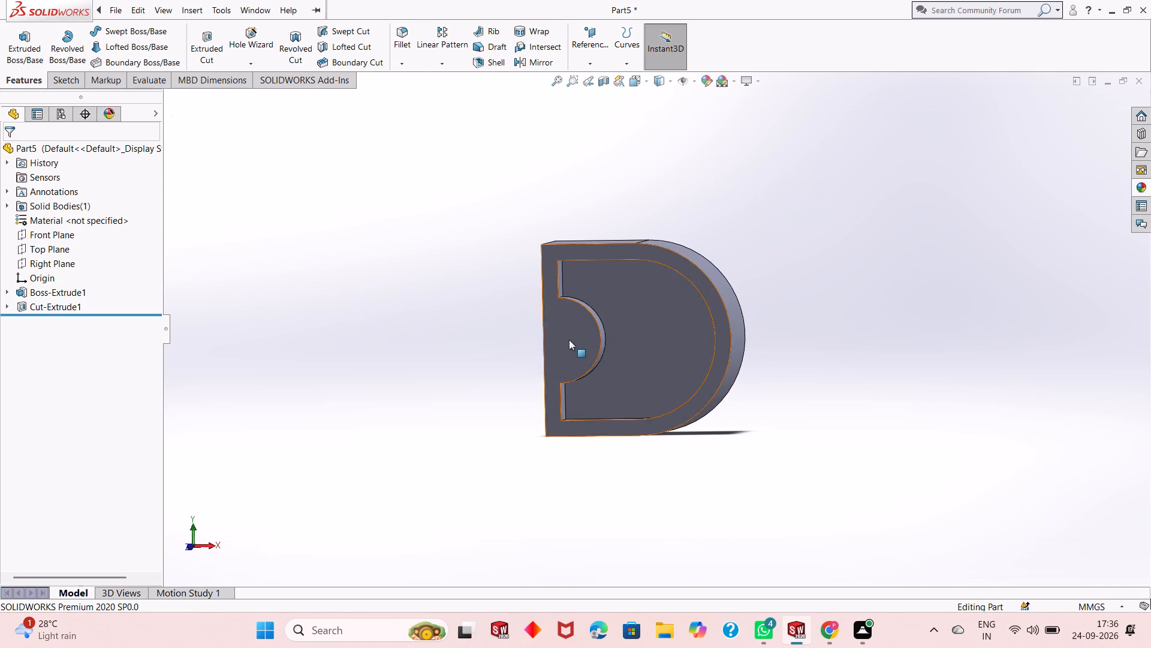
{"action": "left_click", "coordinate": [614, 306]}
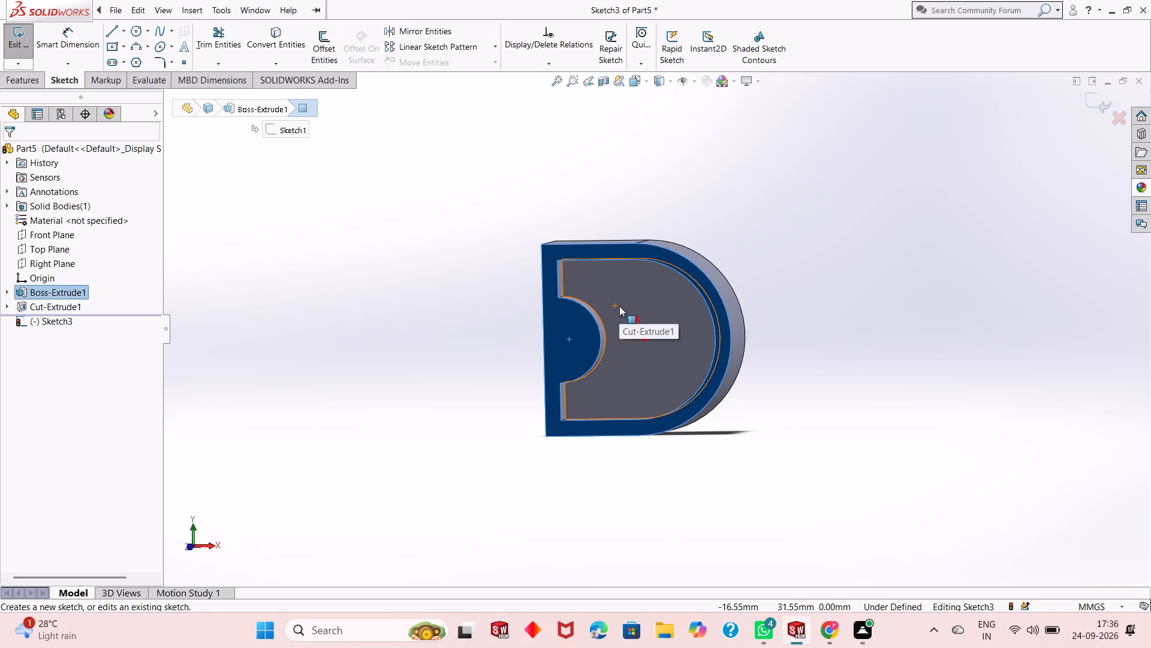
{"action": "key", "text": "ctrl+8"}
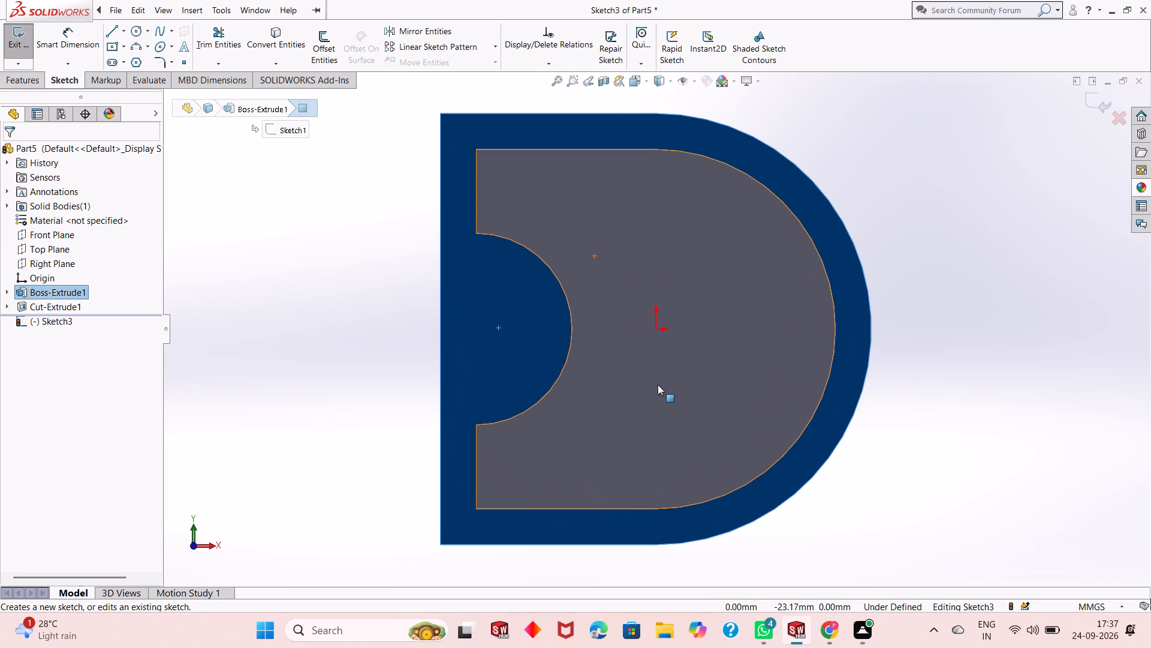
{"action": "key", "text": "Escape"}
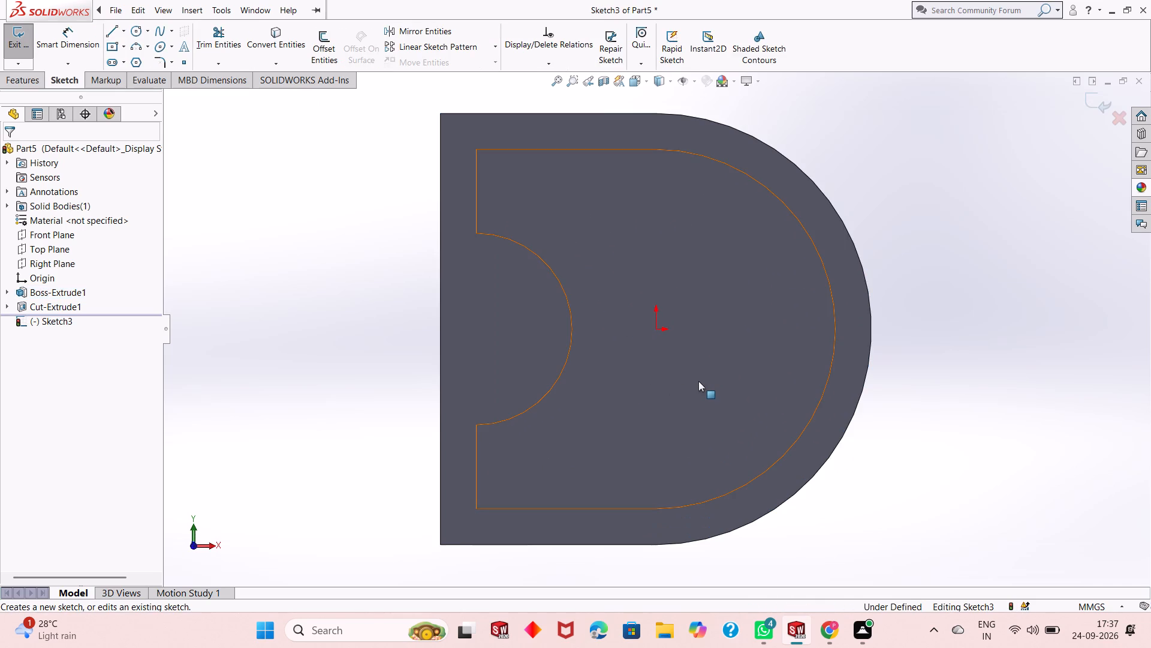
{"action": "scroll", "coordinate": [695, 359], "scroll_direction": "up", "scroll_amount": 1}
{"action": "scroll", "coordinate": [889, 352], "scroll_direction": "down", "scroll_amount": 1}
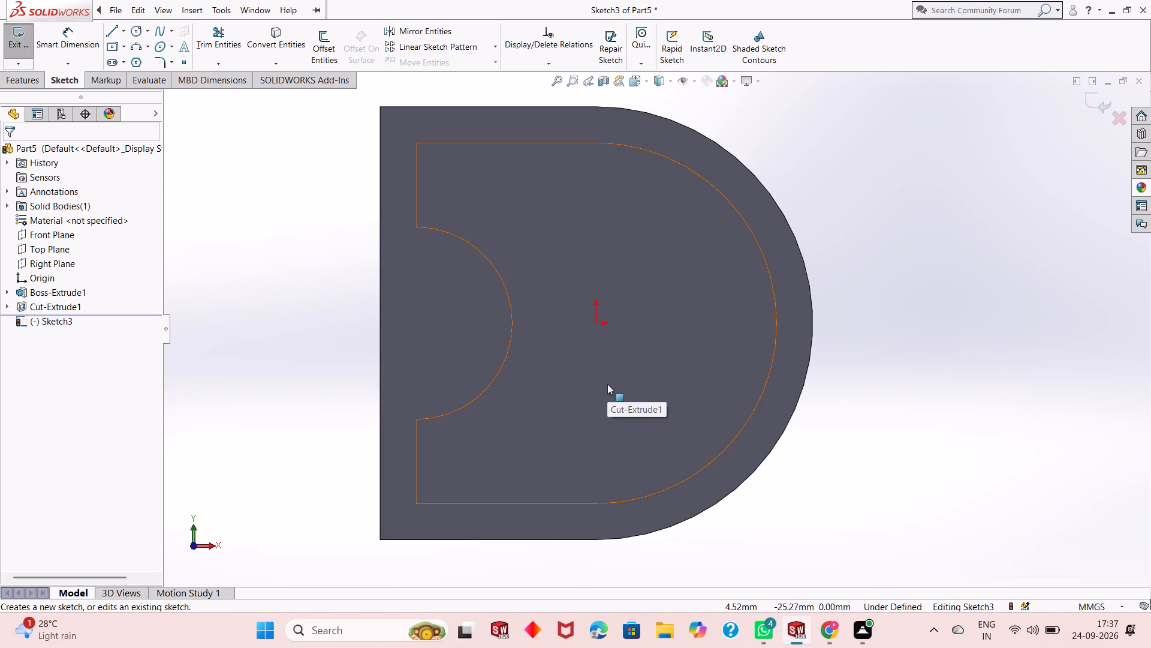
{"action": "scroll", "coordinate": [578, 400], "scroll_direction": "up", "scroll_amount": 1}
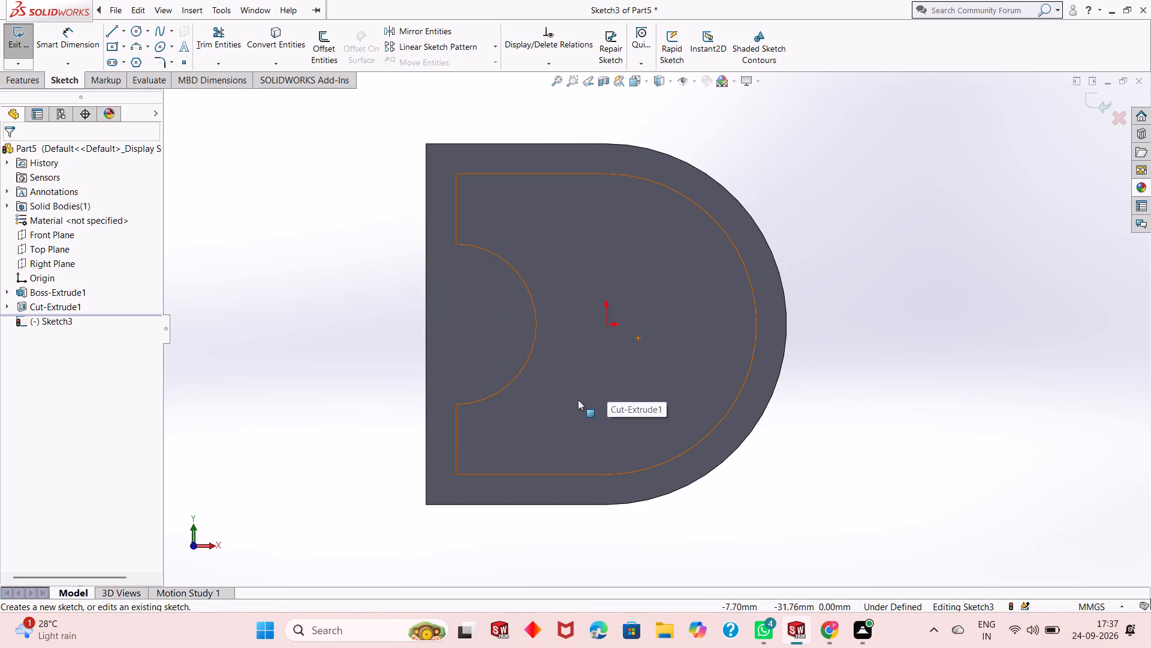
{"action": "scroll", "coordinate": [604, 344], "scroll_direction": "down", "scroll_amount": 1}
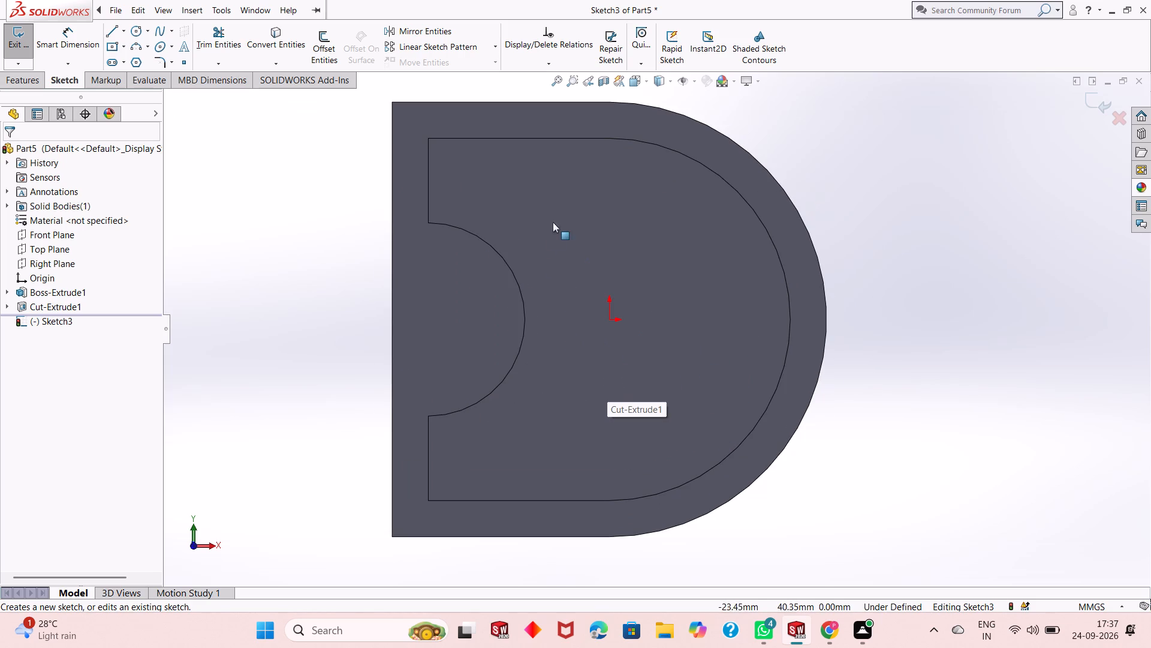
{"action": "left_click", "coordinate": [137, 33]}
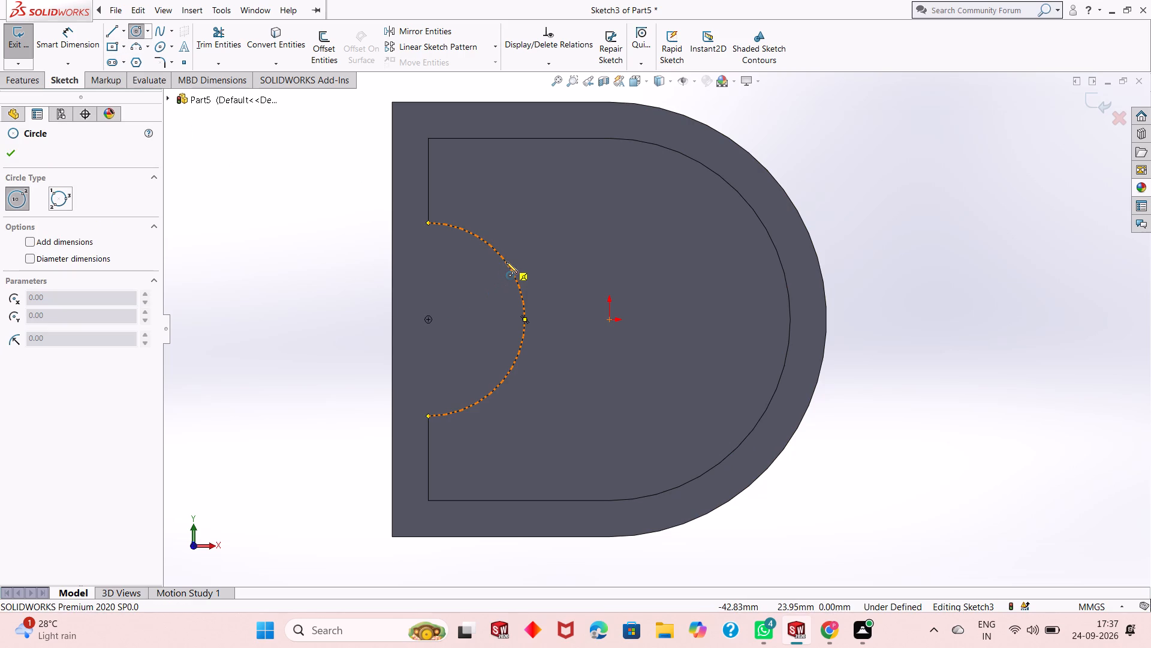
{"action": "left_click", "coordinate": [429, 319]}
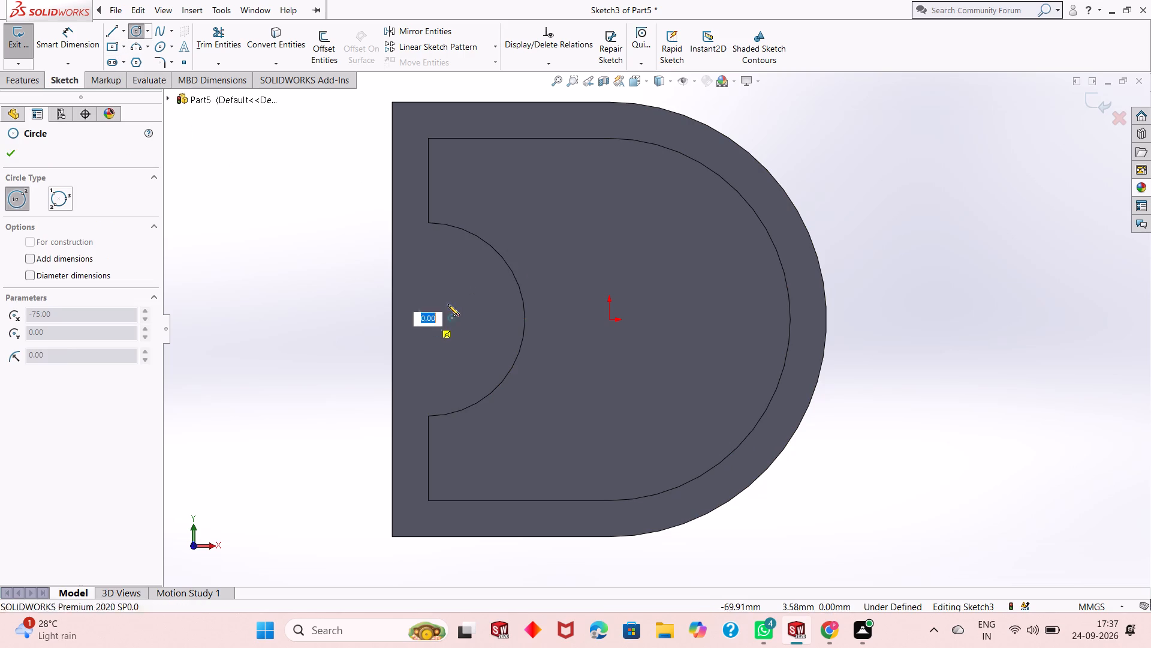
{"action": "left_click", "coordinate": [476, 276]}
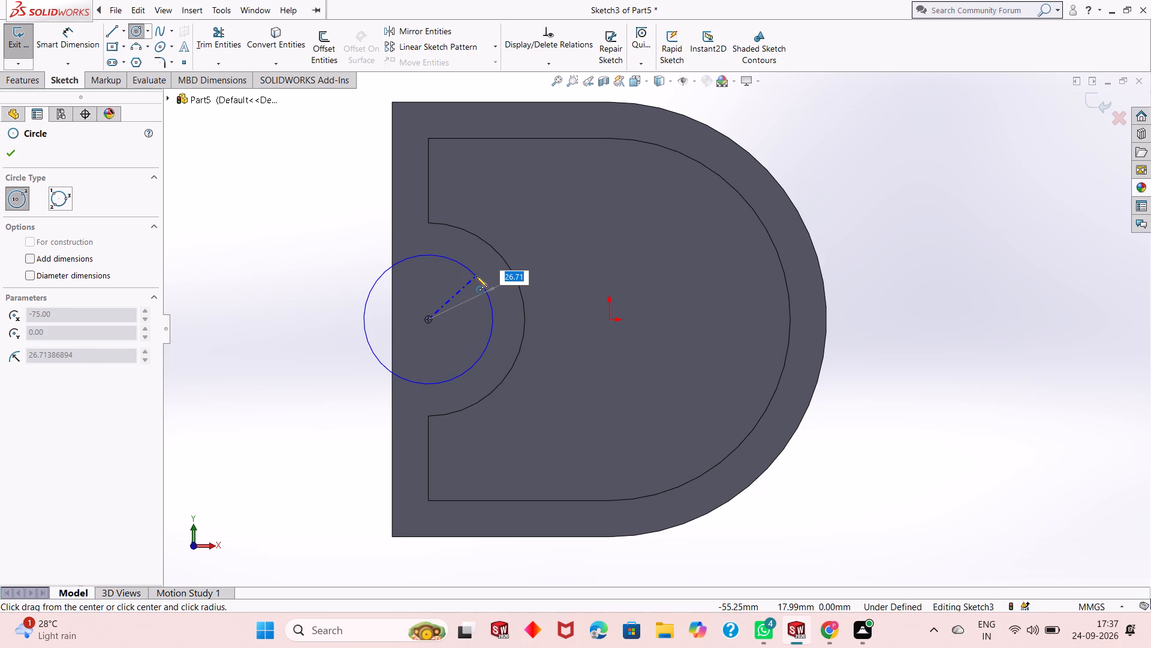
{"action": "key", "text": "Escape"}
{"action": "key", "text": "Escape"}
{"action": "key", "text": "Escape"}
{"action": "key", "text": "Escape"}
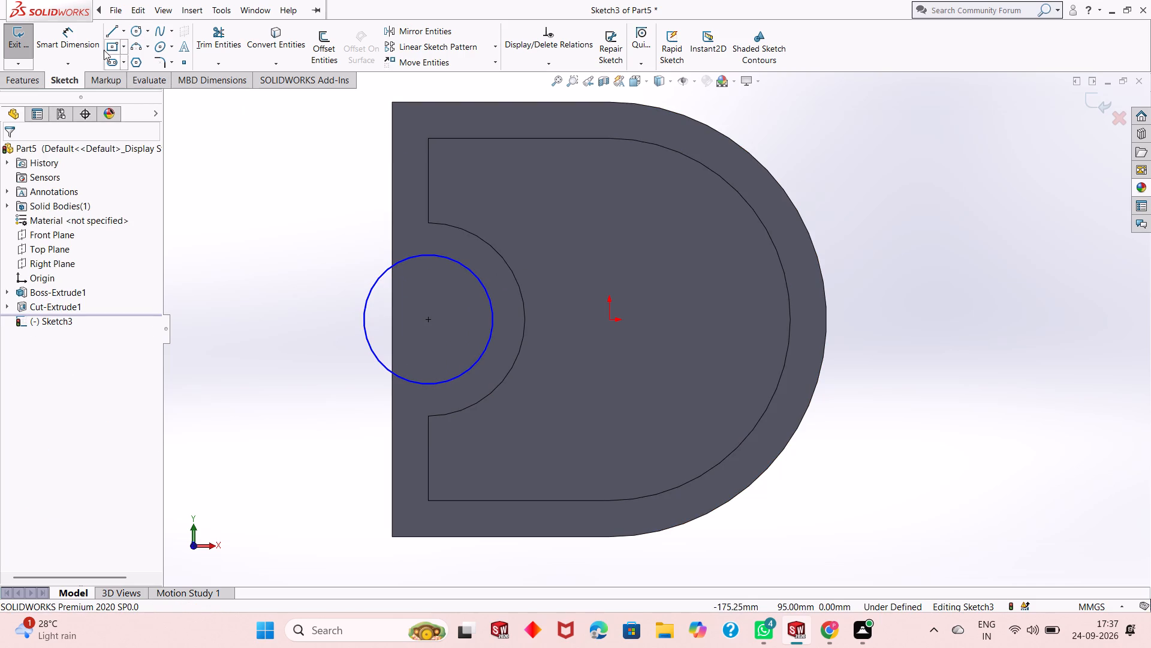
Dimension the circle's diameter as 50 mm, placing the dimension outside the solid's flat side.
{"action": "left_click", "coordinate": [79, 44]}
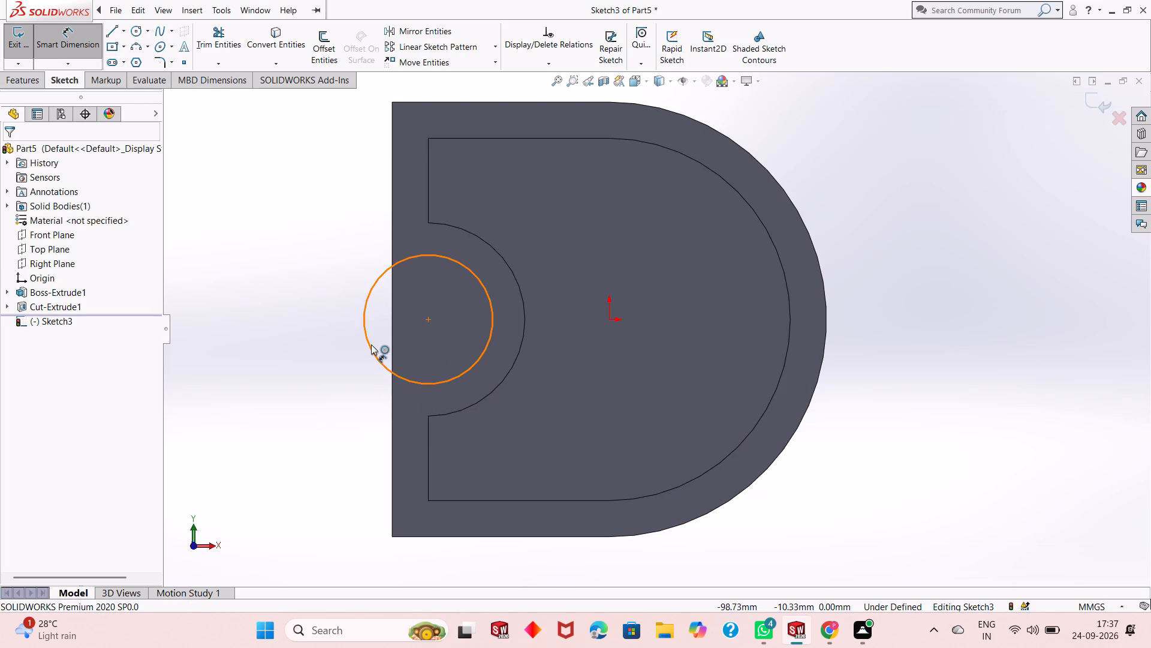
{"action": "left_click", "coordinate": [371, 344]}
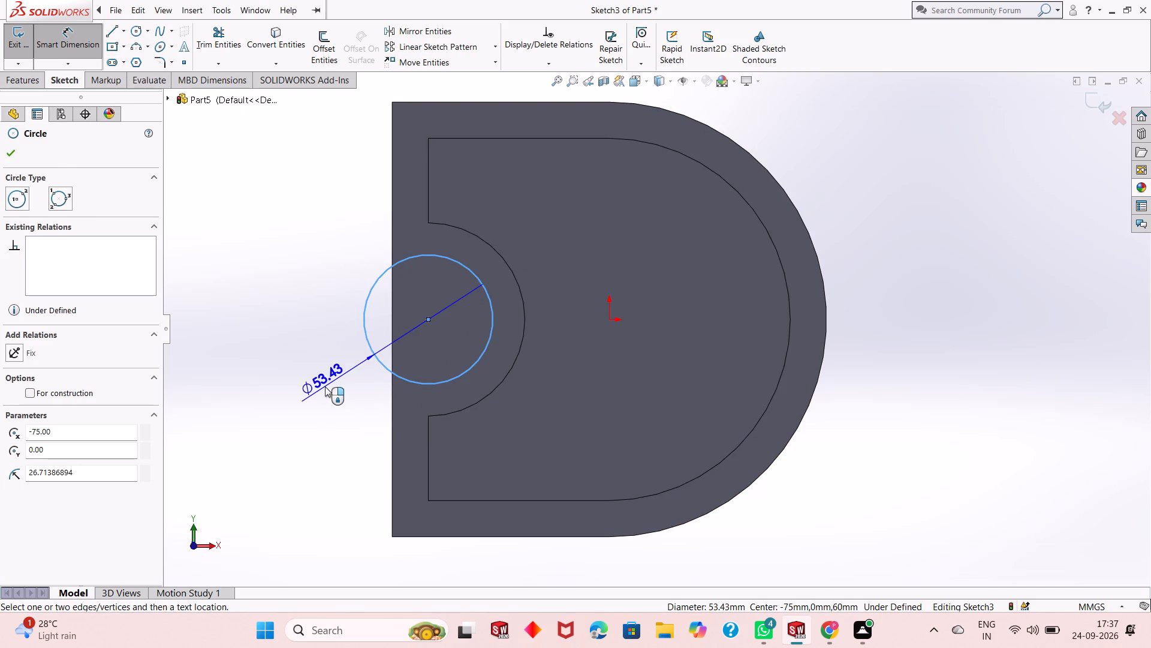
{"action": "left_click", "coordinate": [325, 386]}
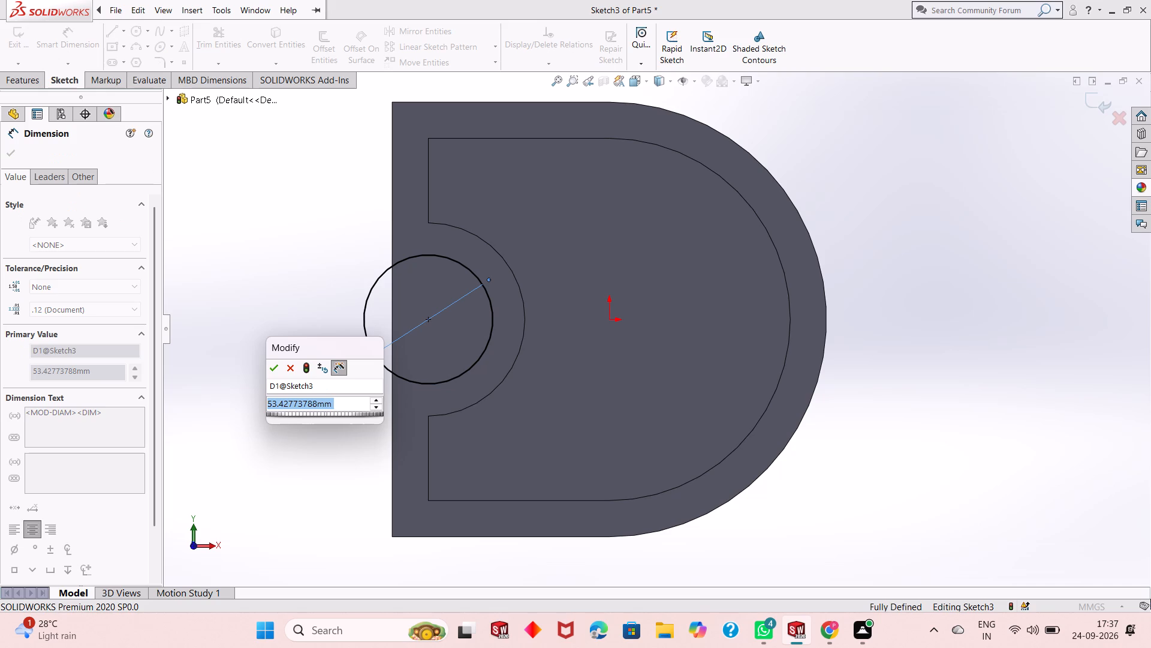
{"action": "type", "text": "50"}
{"action": "key", "text": "Return"}
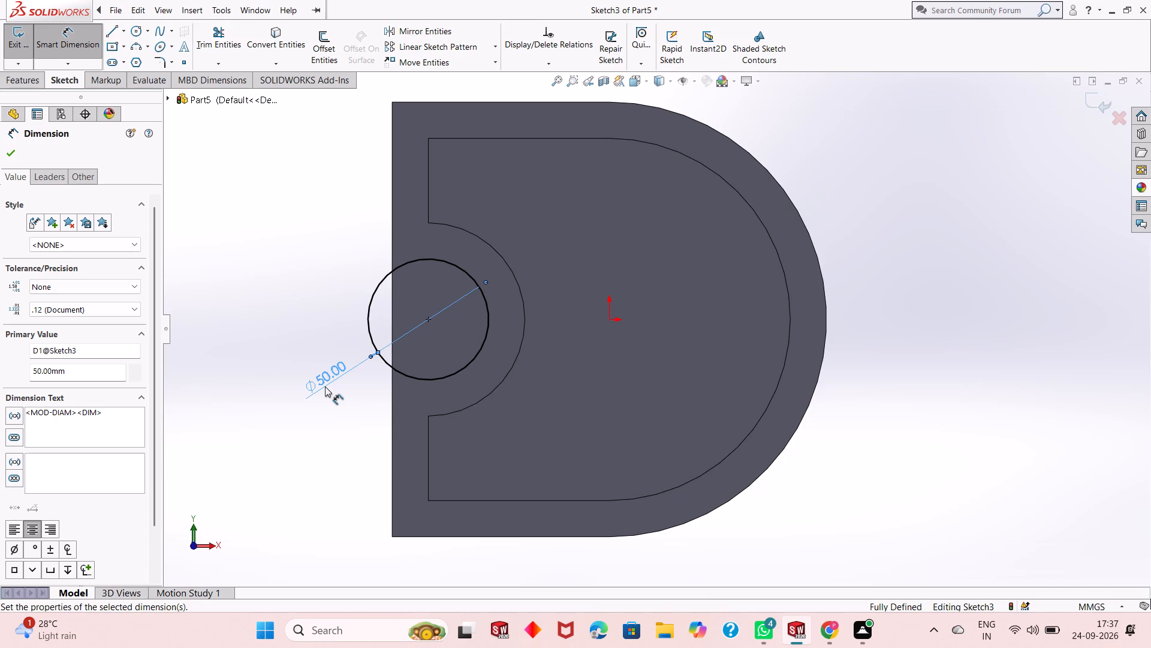
{"action": "left_click", "coordinate": [13, 154]}
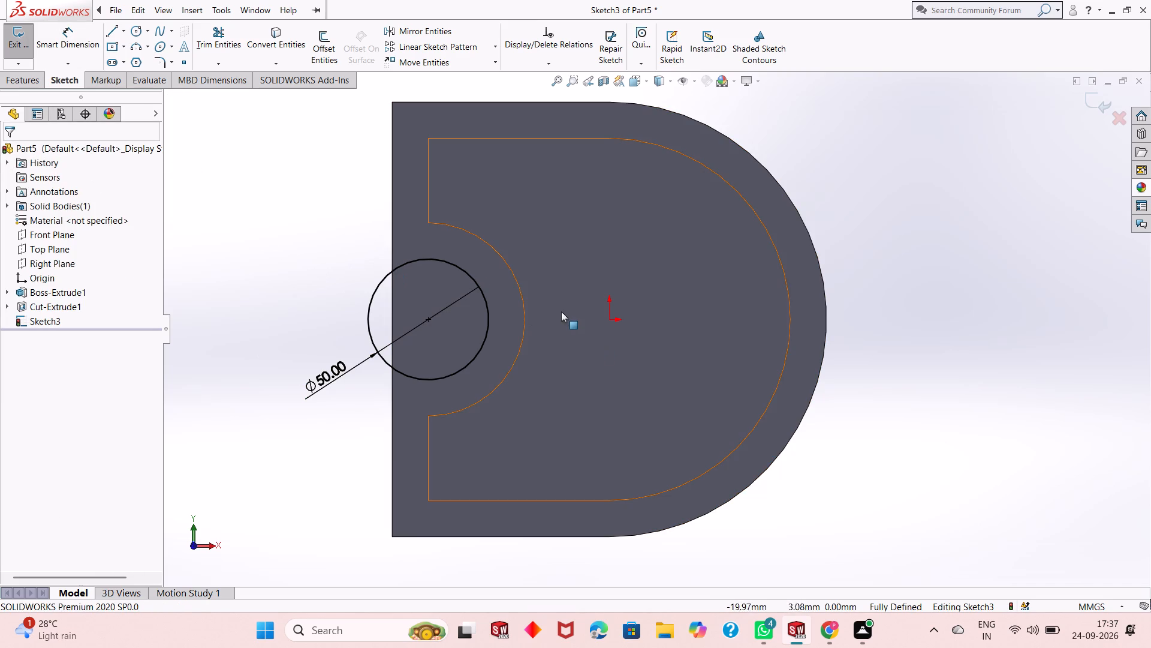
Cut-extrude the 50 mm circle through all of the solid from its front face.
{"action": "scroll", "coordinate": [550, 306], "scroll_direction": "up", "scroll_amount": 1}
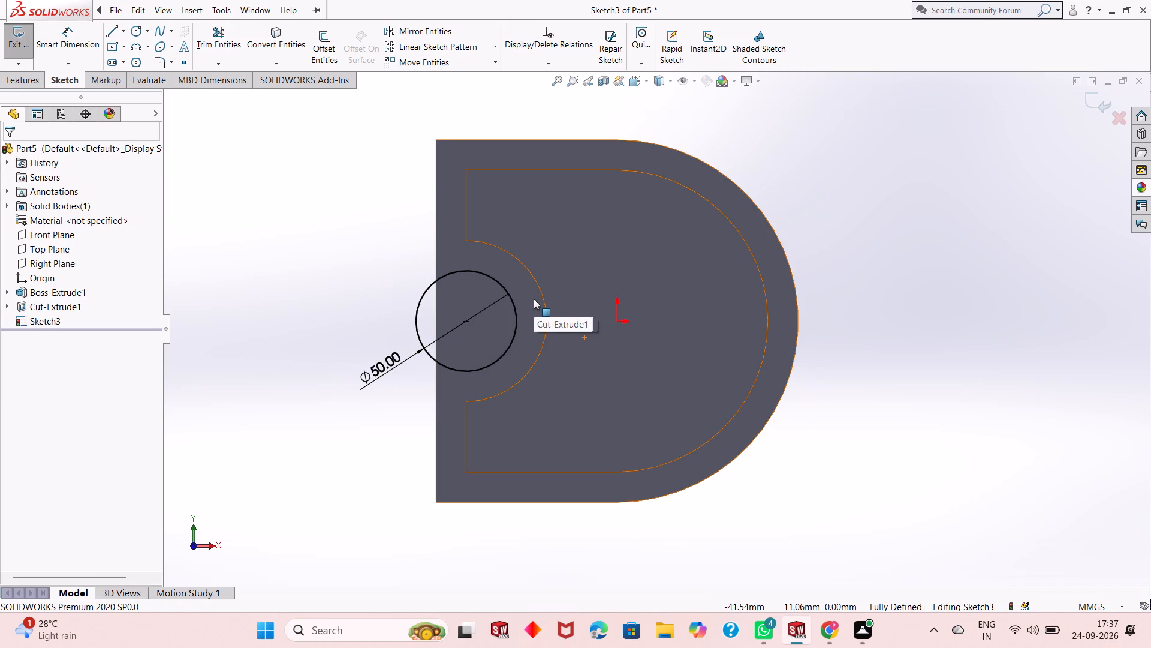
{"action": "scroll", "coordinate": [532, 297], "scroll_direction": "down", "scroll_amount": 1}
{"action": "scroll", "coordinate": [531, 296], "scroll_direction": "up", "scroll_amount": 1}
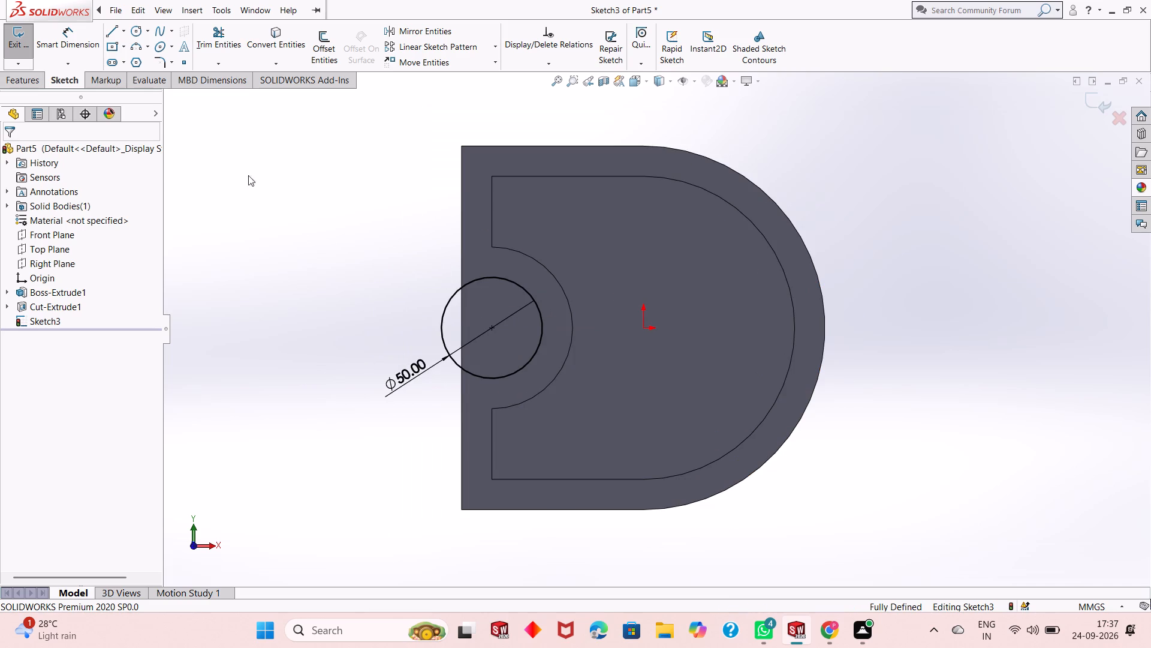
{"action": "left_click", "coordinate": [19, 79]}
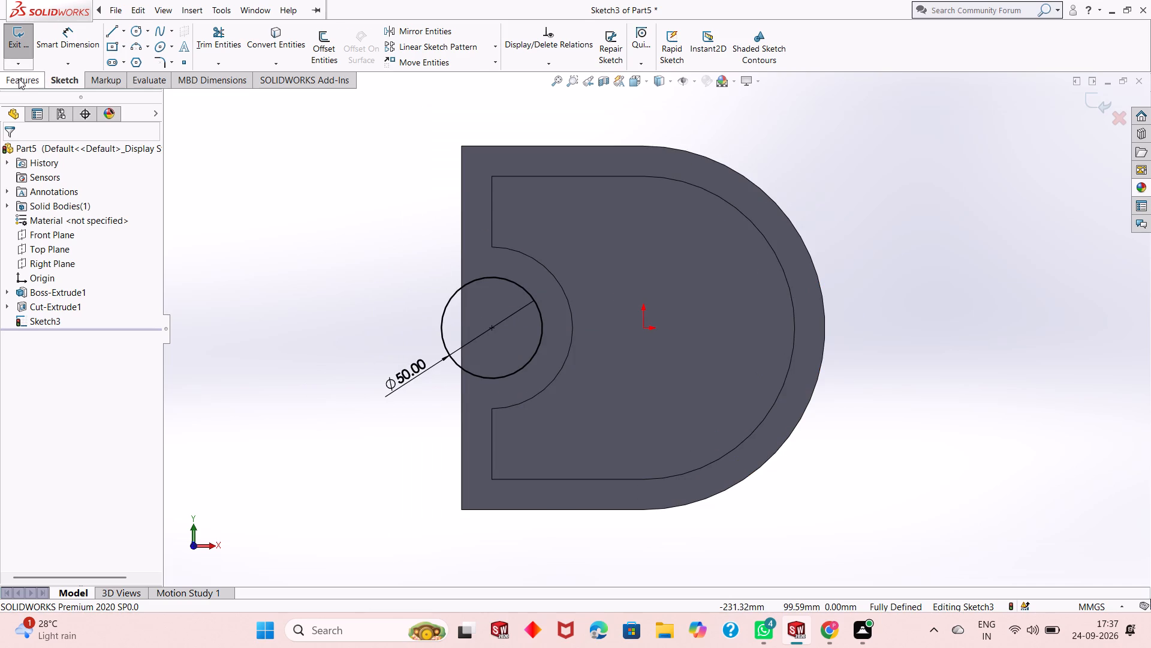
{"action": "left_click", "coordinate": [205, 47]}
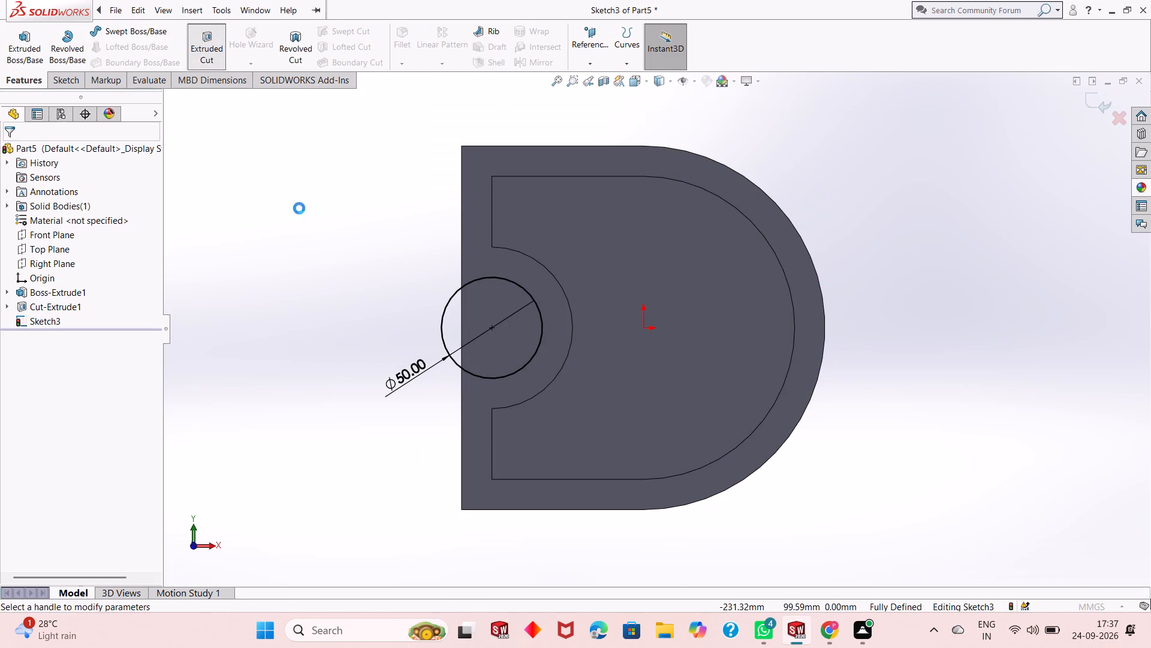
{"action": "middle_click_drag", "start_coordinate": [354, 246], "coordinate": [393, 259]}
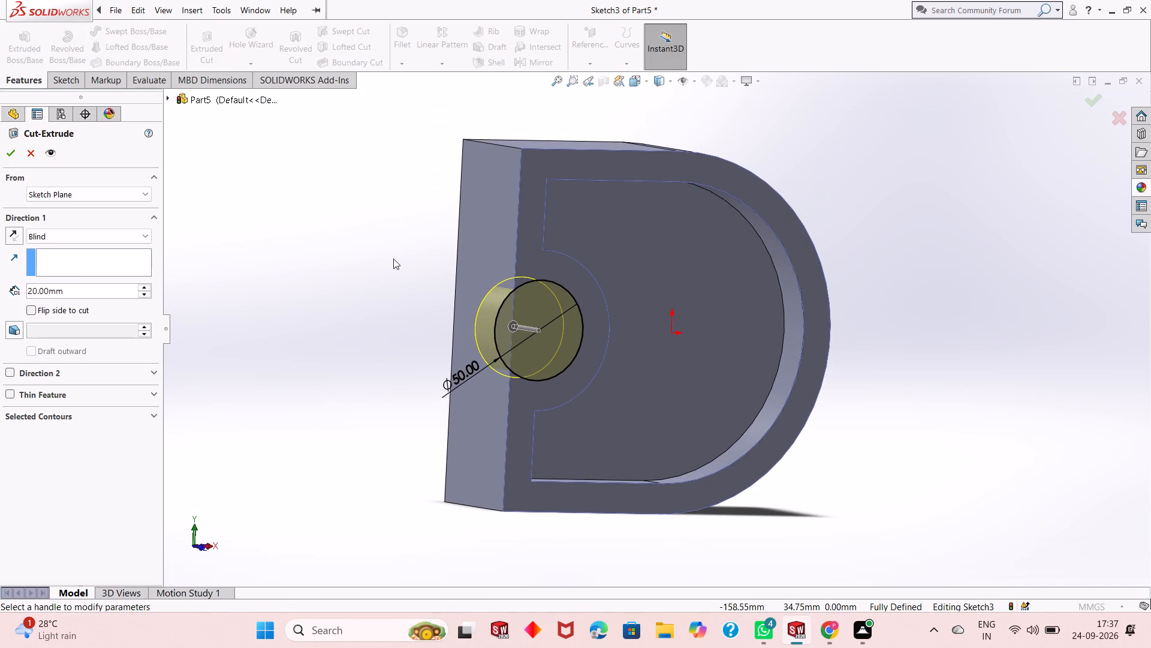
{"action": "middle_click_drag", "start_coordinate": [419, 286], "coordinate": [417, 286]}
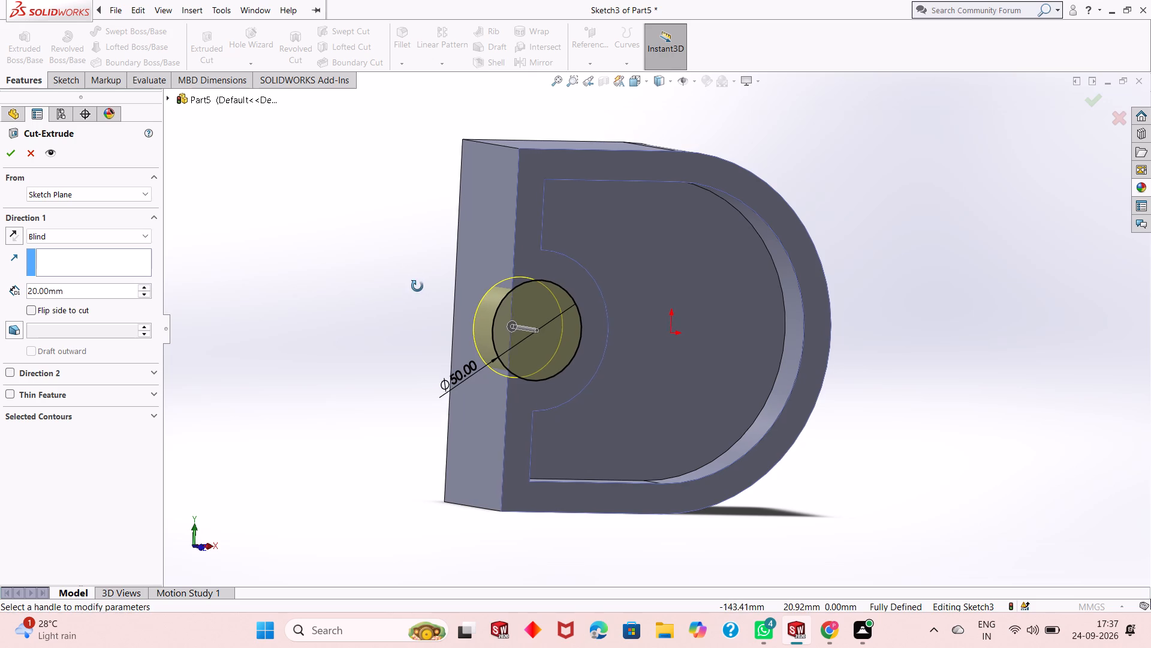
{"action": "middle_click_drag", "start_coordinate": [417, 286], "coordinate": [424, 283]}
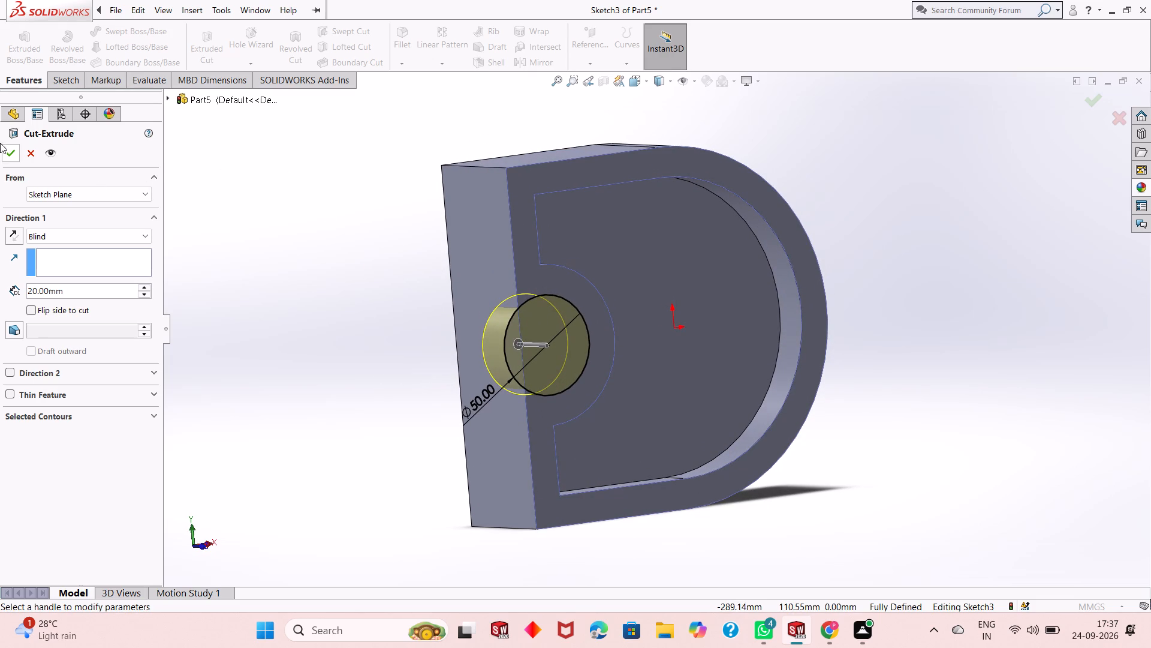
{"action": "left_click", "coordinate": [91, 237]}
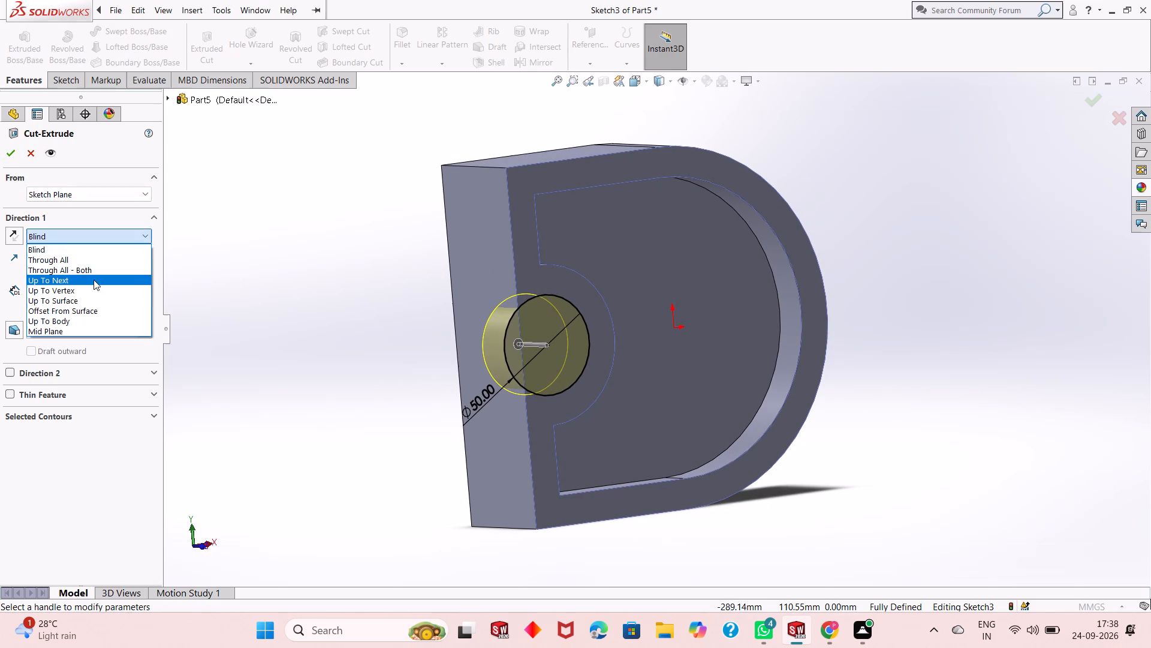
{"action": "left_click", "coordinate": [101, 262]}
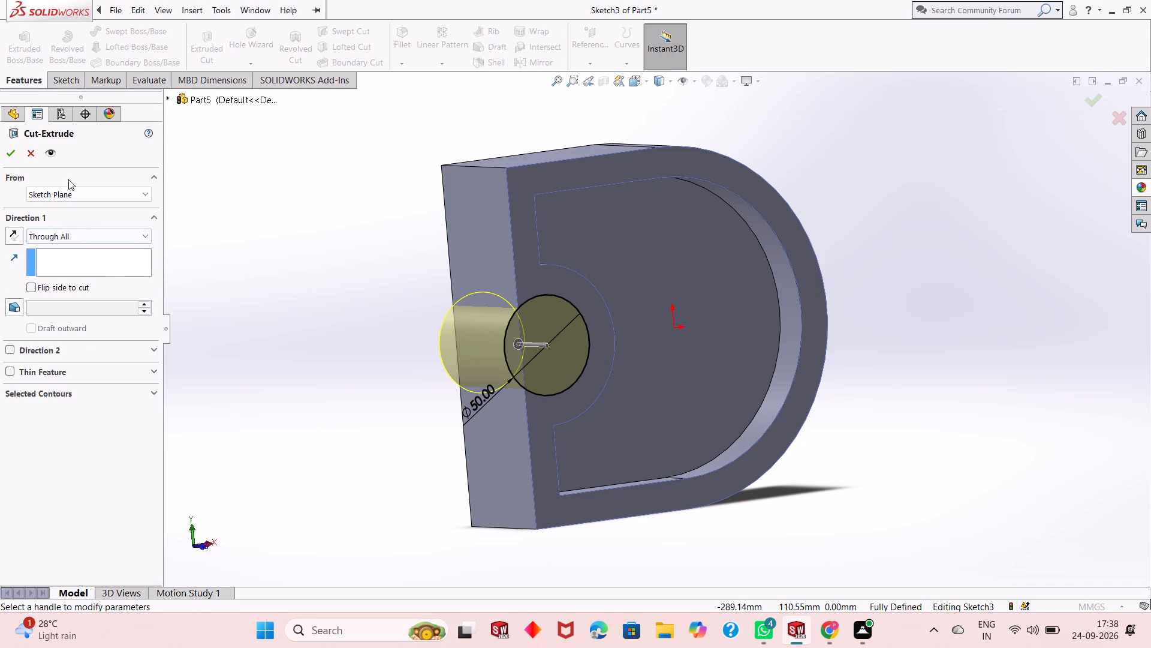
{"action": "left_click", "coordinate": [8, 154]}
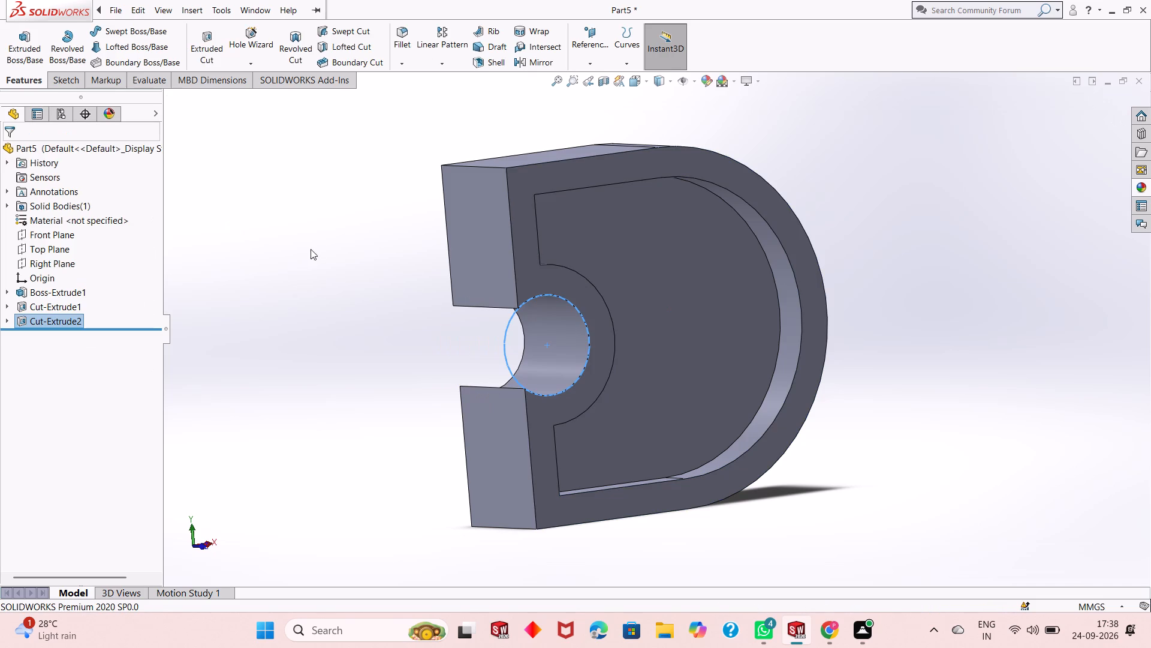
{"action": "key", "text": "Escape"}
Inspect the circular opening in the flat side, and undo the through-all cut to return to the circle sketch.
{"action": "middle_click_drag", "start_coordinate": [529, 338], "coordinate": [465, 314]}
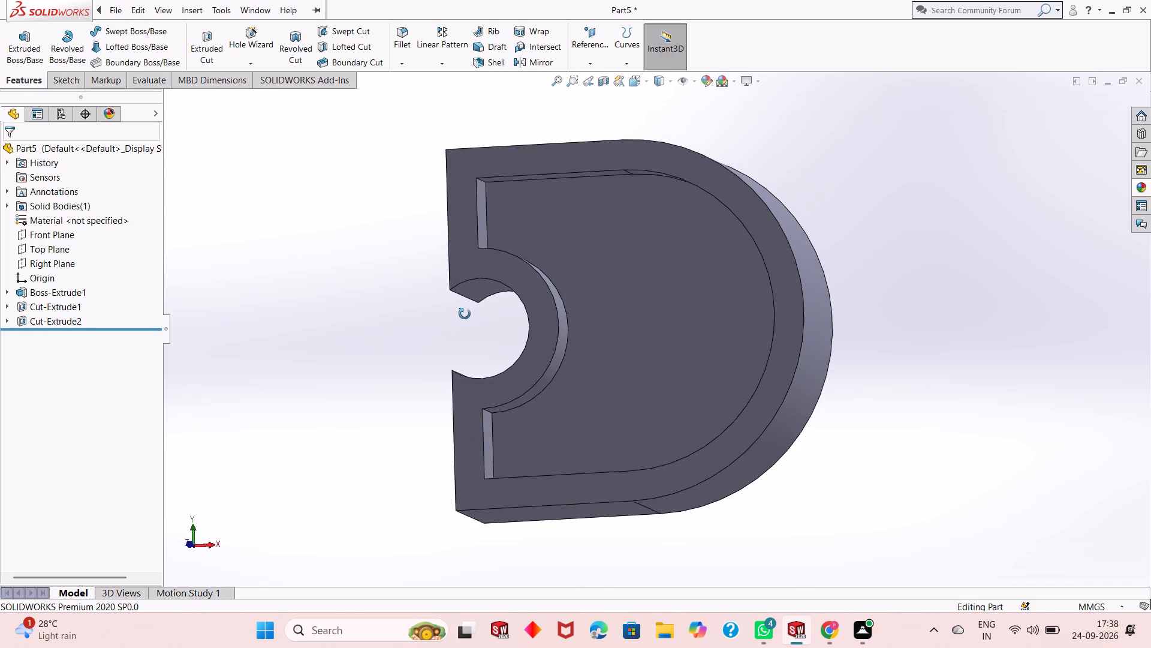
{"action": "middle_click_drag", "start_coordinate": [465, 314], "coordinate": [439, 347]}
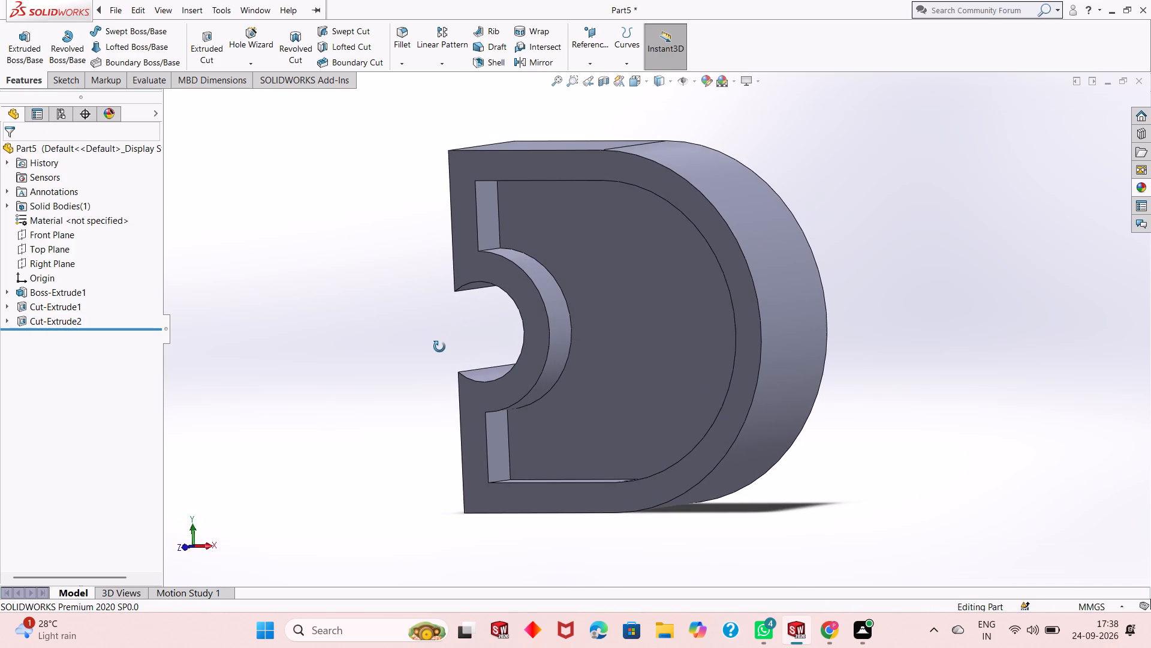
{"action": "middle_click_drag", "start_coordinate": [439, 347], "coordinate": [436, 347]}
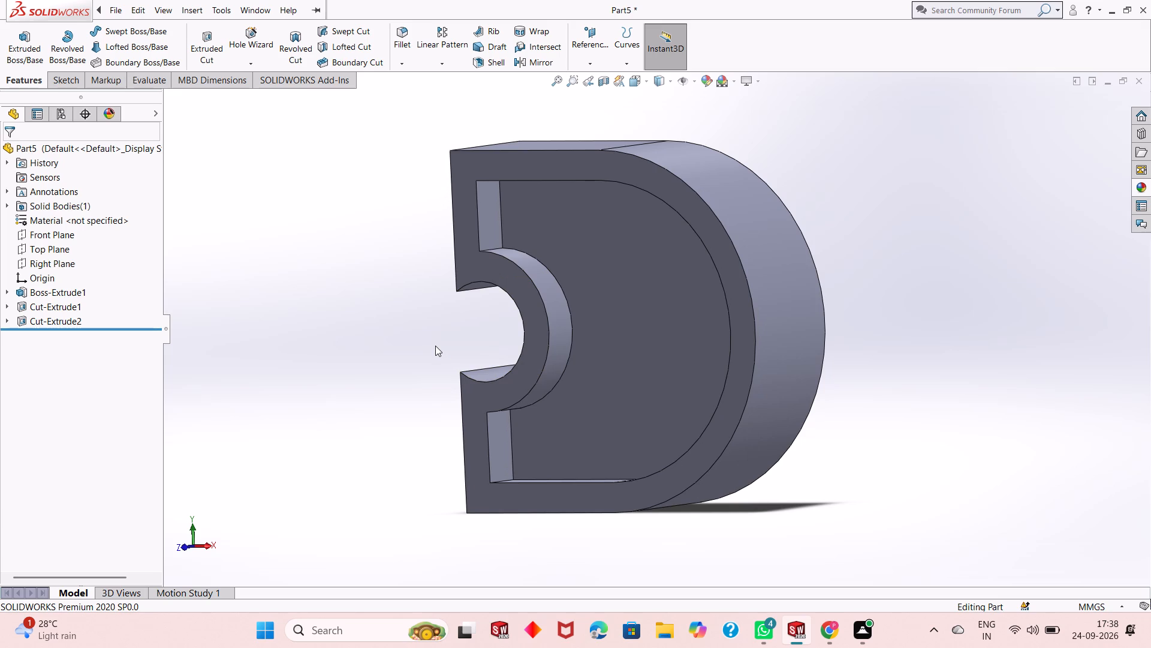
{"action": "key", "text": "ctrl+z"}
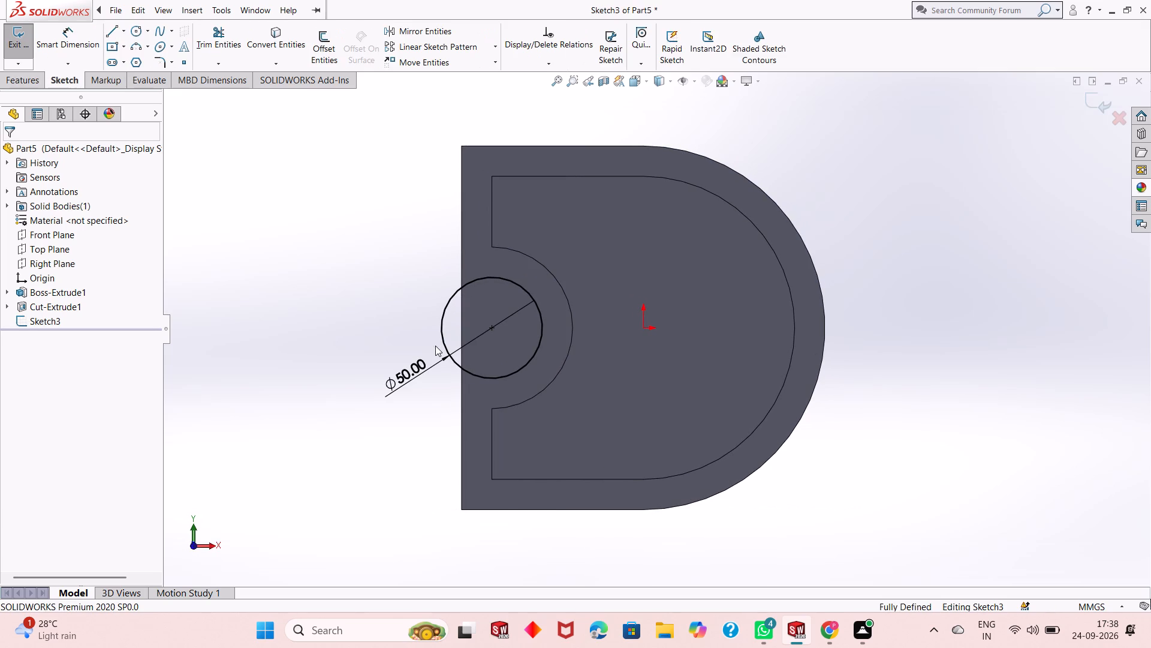
Sketch two 15 mm horizontal lines from the circle's top and bottom points to the solid's flat side edge.
{"action": "scroll", "coordinate": [477, 267], "scroll_direction": "down", "scroll_amount": 2}
{"action": "scroll", "coordinate": [477, 266], "scroll_direction": "up", "scroll_amount": 1}
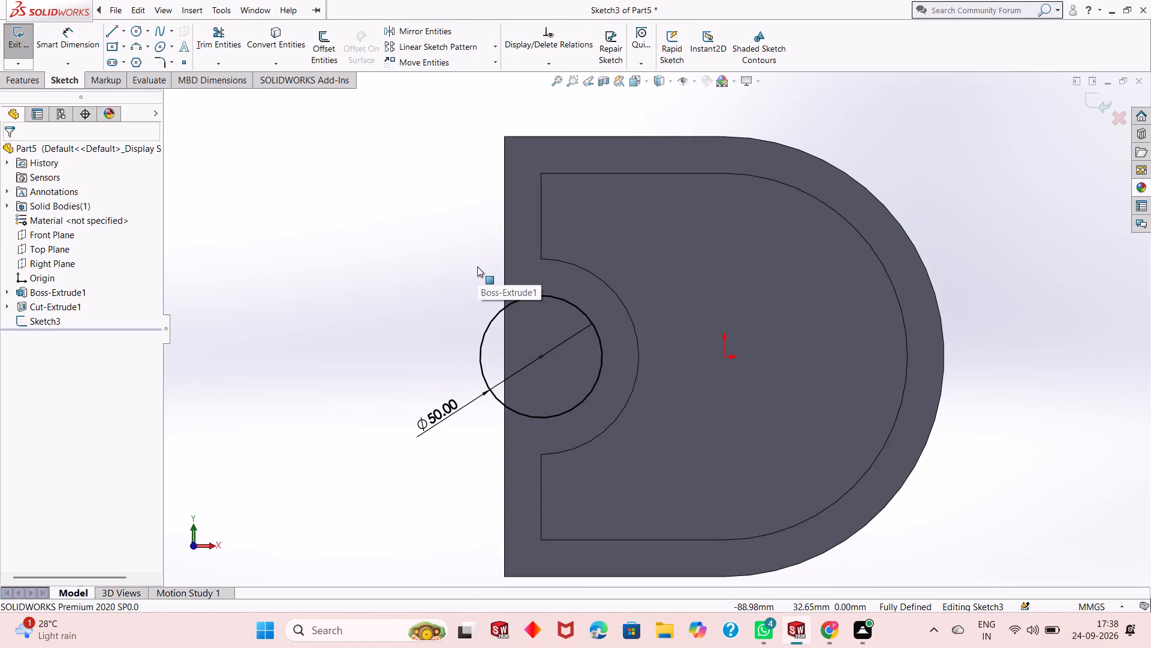
{"action": "left_click", "coordinate": [111, 30]}
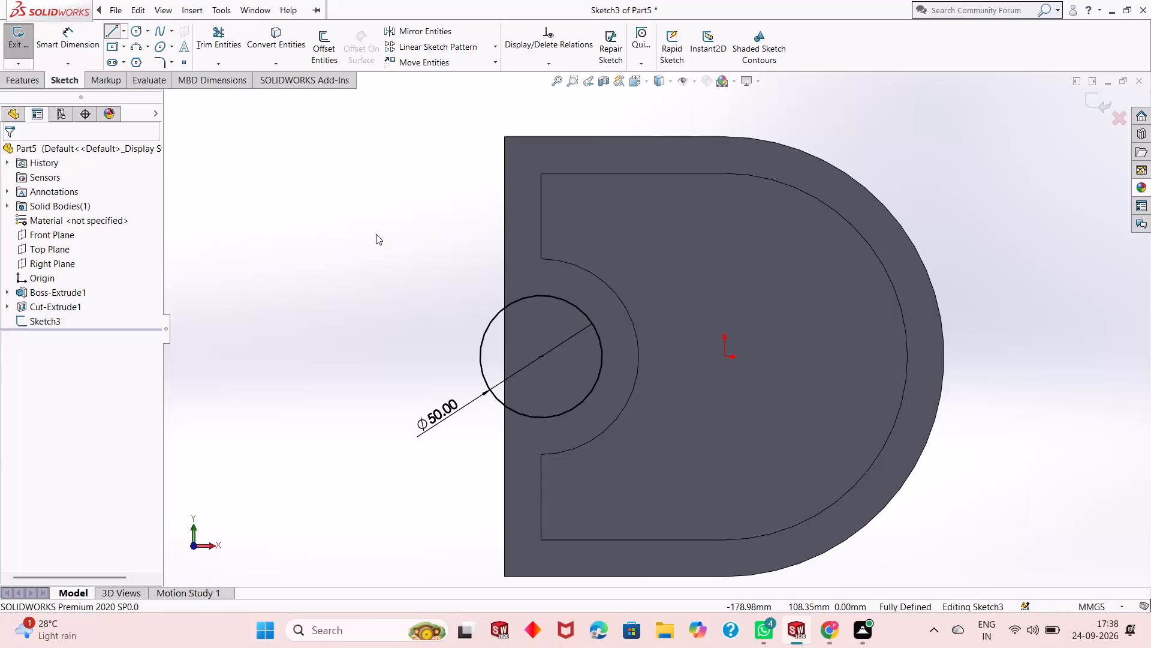
{"action": "left_click", "coordinate": [541, 295]}
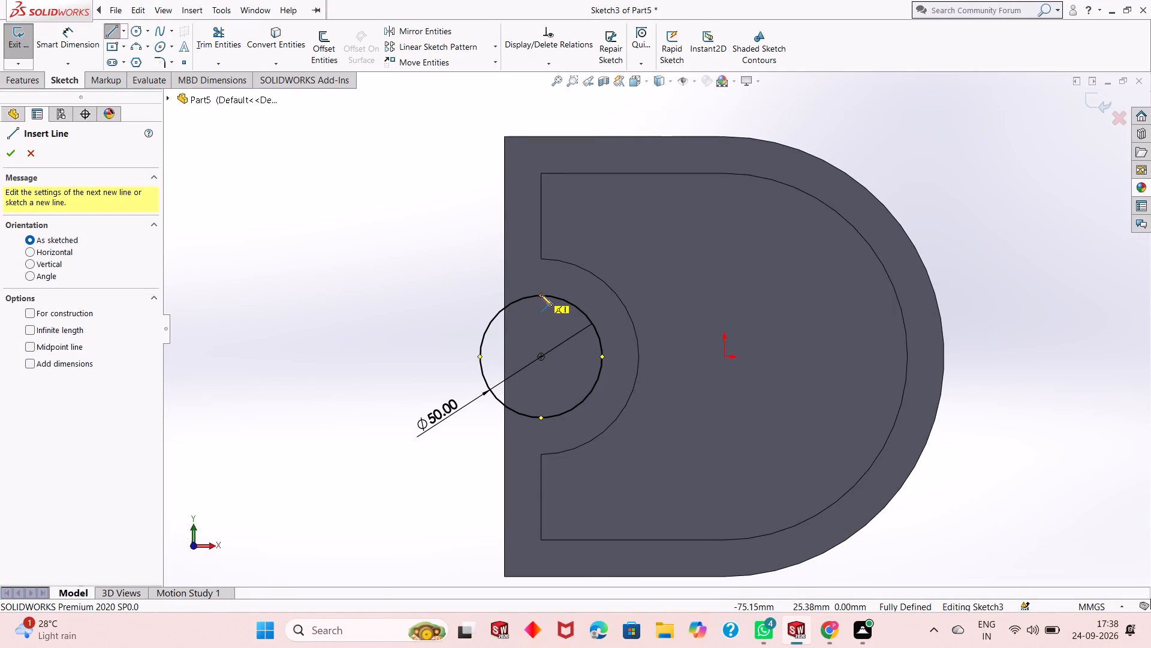
{"action": "left_click", "coordinate": [502, 295]}
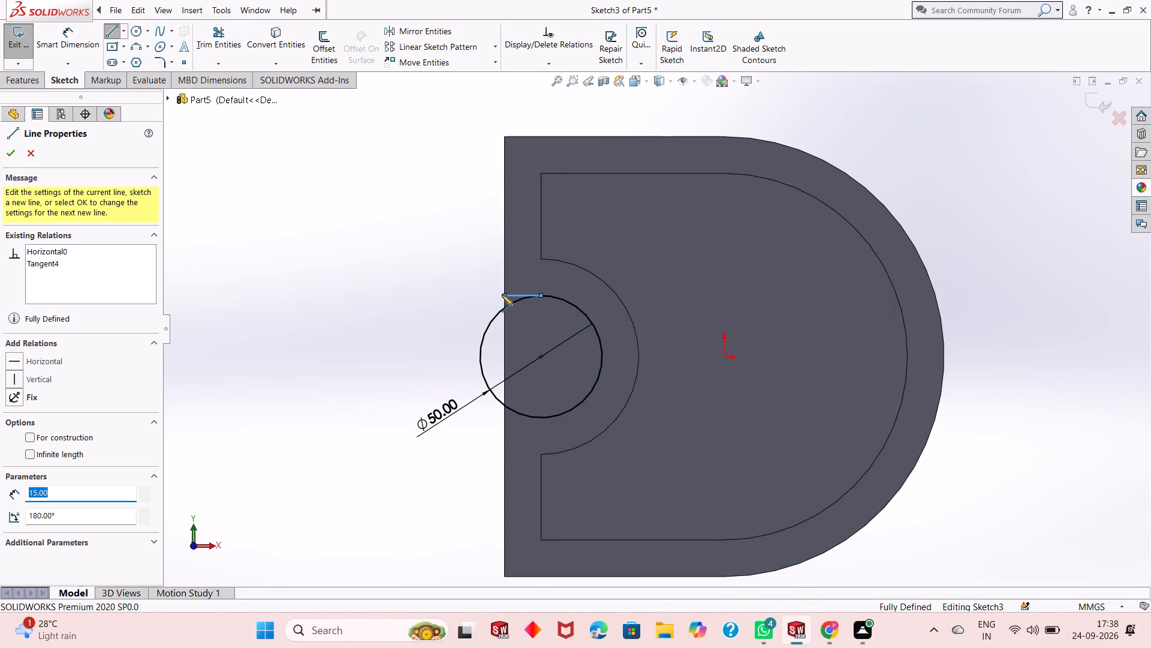
{"action": "key", "text": "Escape"}
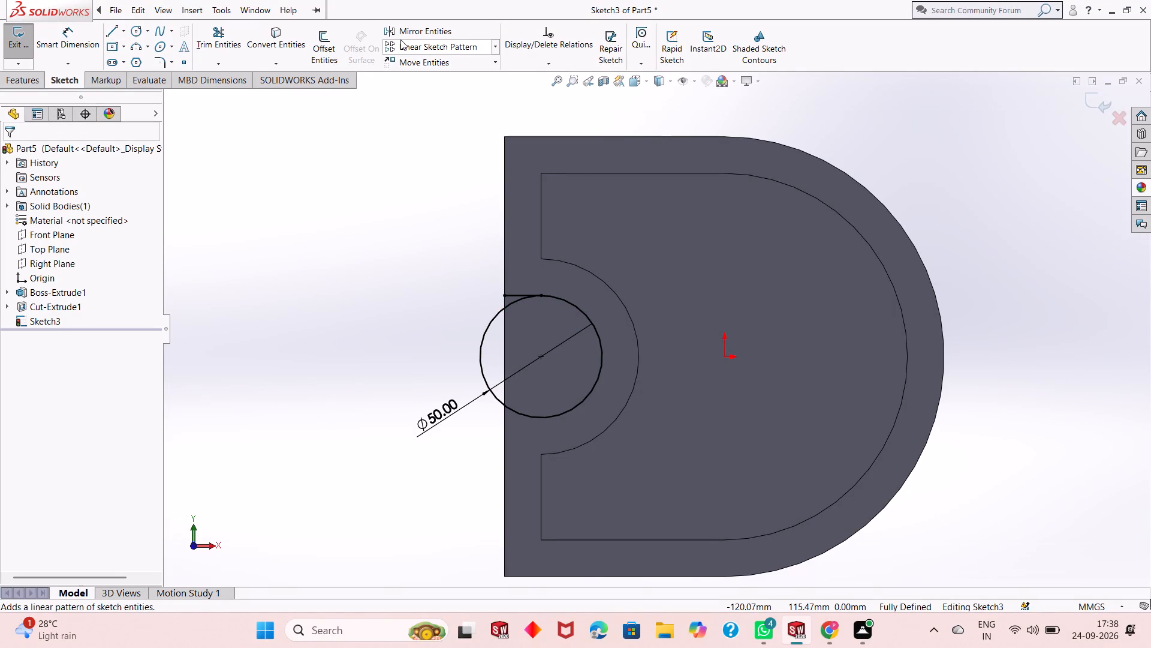
{"action": "left_click", "coordinate": [111, 29]}
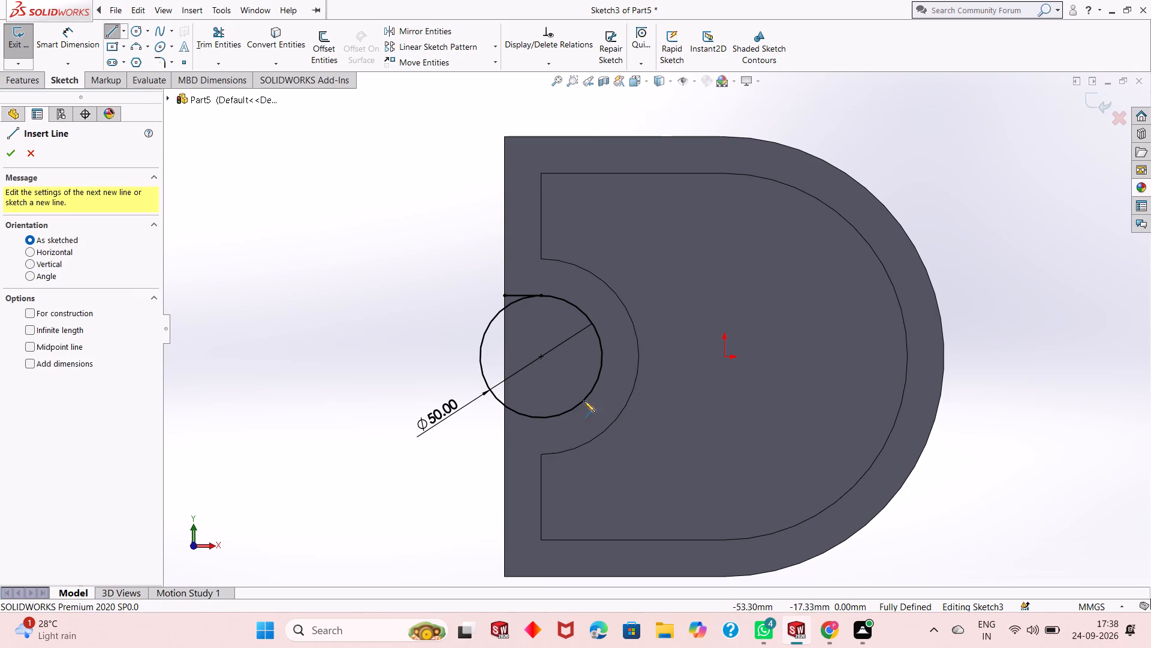
{"action": "left_click", "coordinate": [540, 418]}
{"action": "left_click", "coordinate": [503, 419]}
{"action": "key", "text": "Escape"}
{"action": "key", "text": "Escape"}
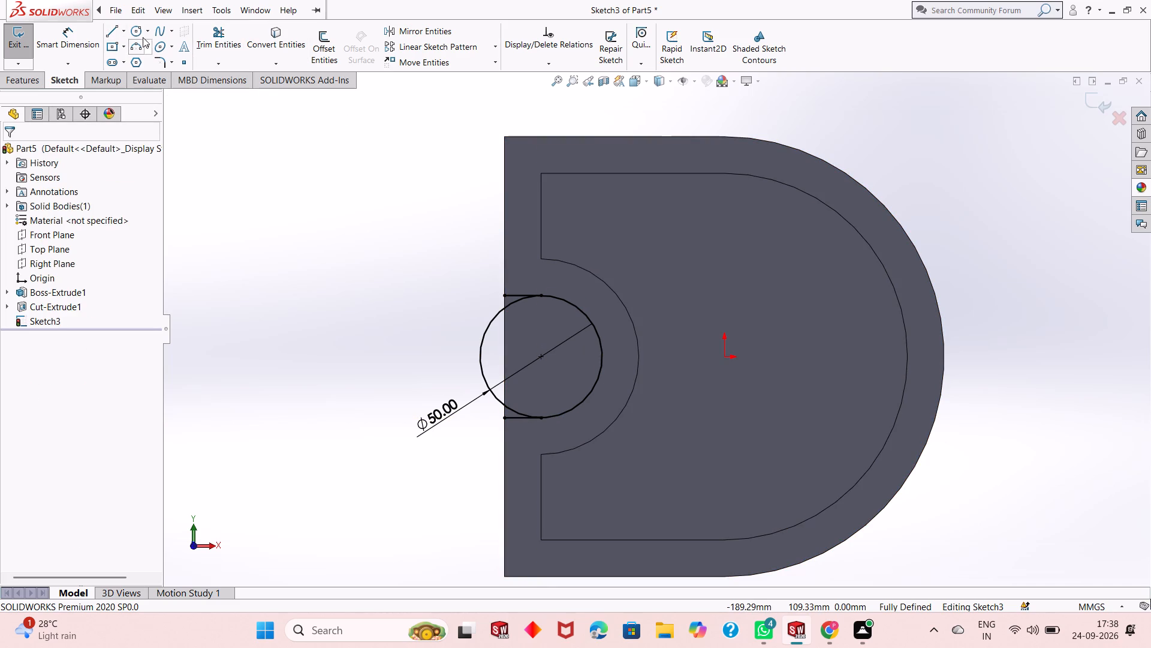
Join the outer ends of the two horizontal lines with a 50 mm vertical line along the flat side edge.
{"action": "left_click", "coordinate": [112, 33]}
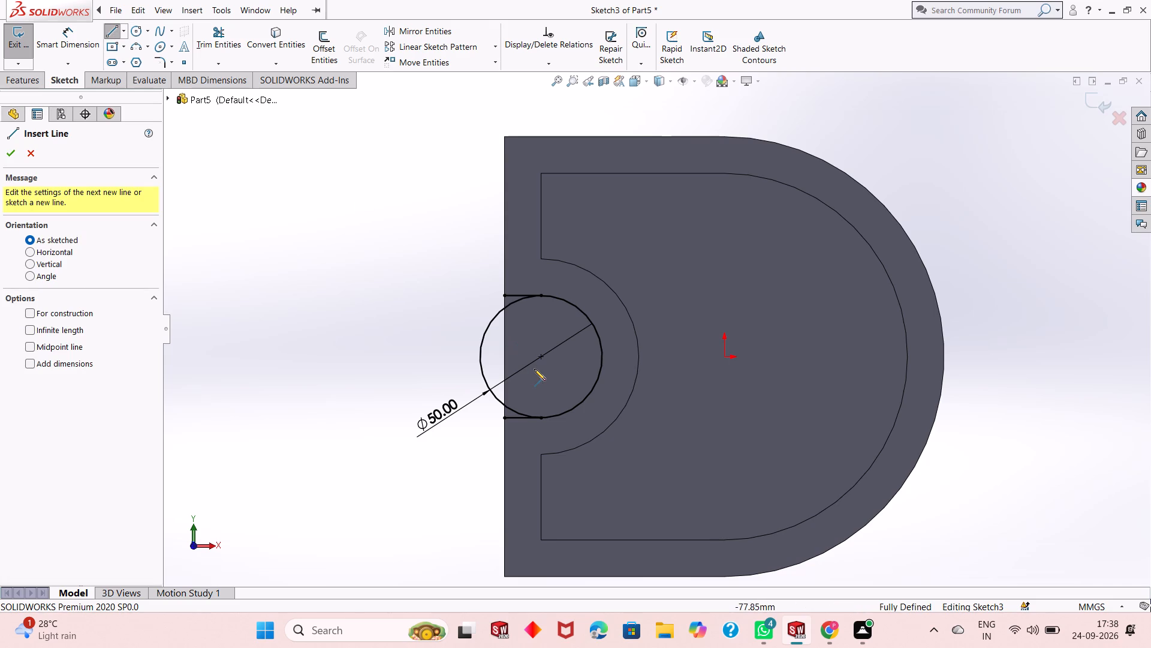
{"action": "scroll", "coordinate": [534, 369], "scroll_direction": "down", "scroll_amount": 1}
{"action": "scroll", "coordinate": [624, 379], "scroll_direction": "down", "scroll_amount": 1}
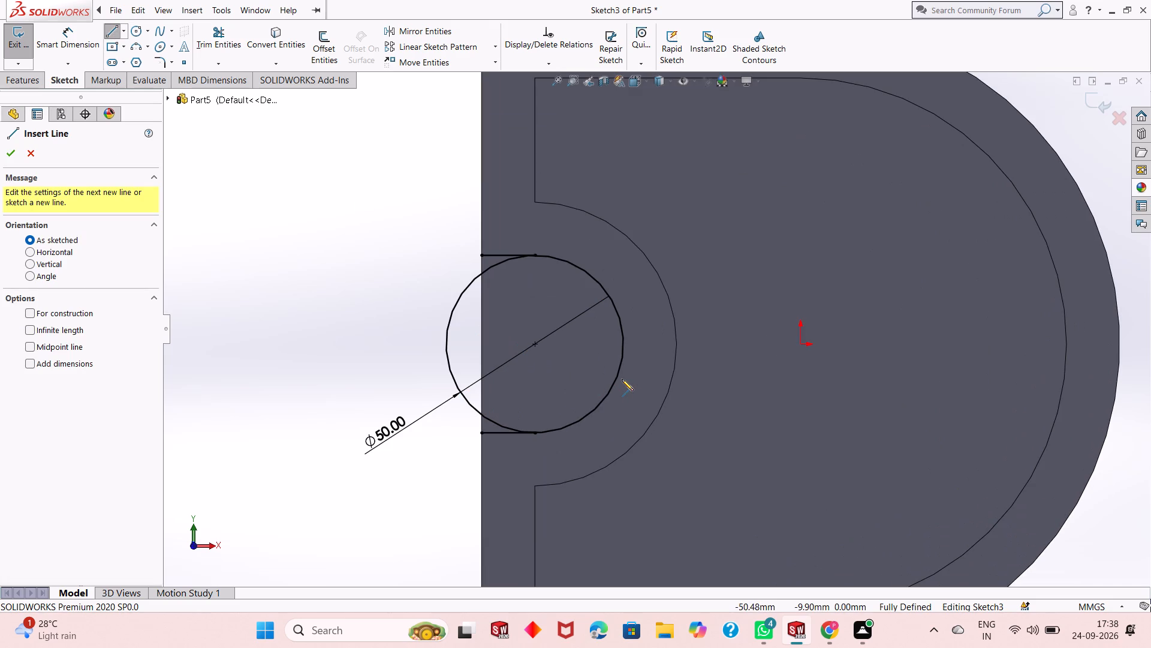
{"action": "left_click", "coordinate": [482, 256]}
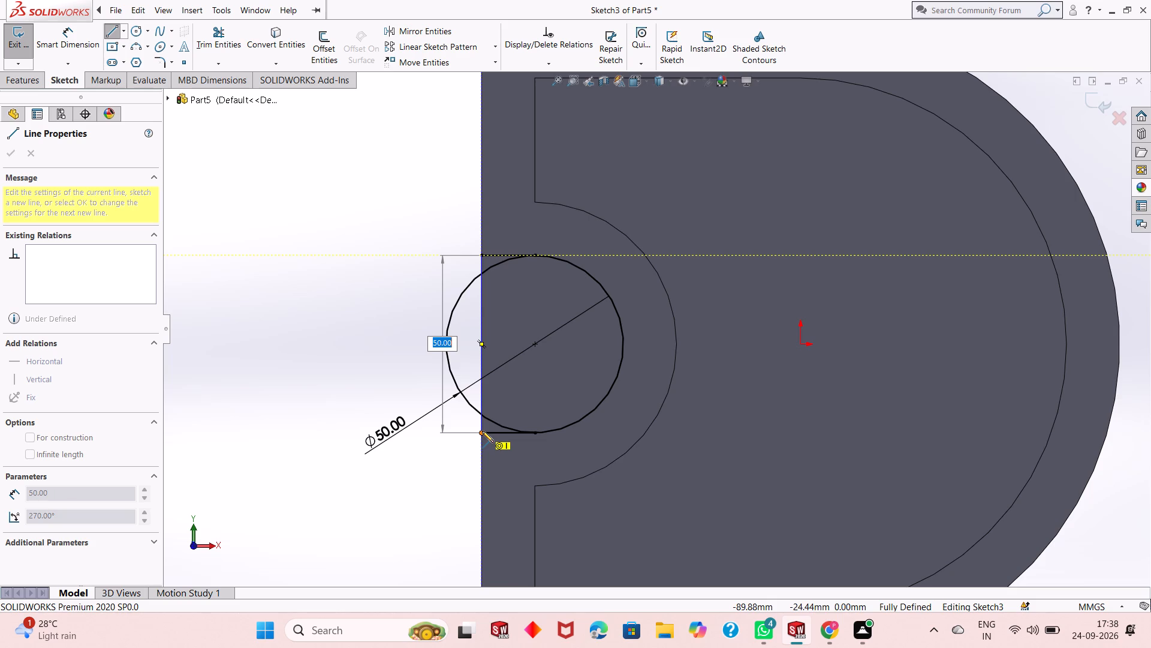
{"action": "left_click", "coordinate": [482, 431]}
{"action": "key", "text": "Escape"}
{"action": "key", "text": "Escape"}
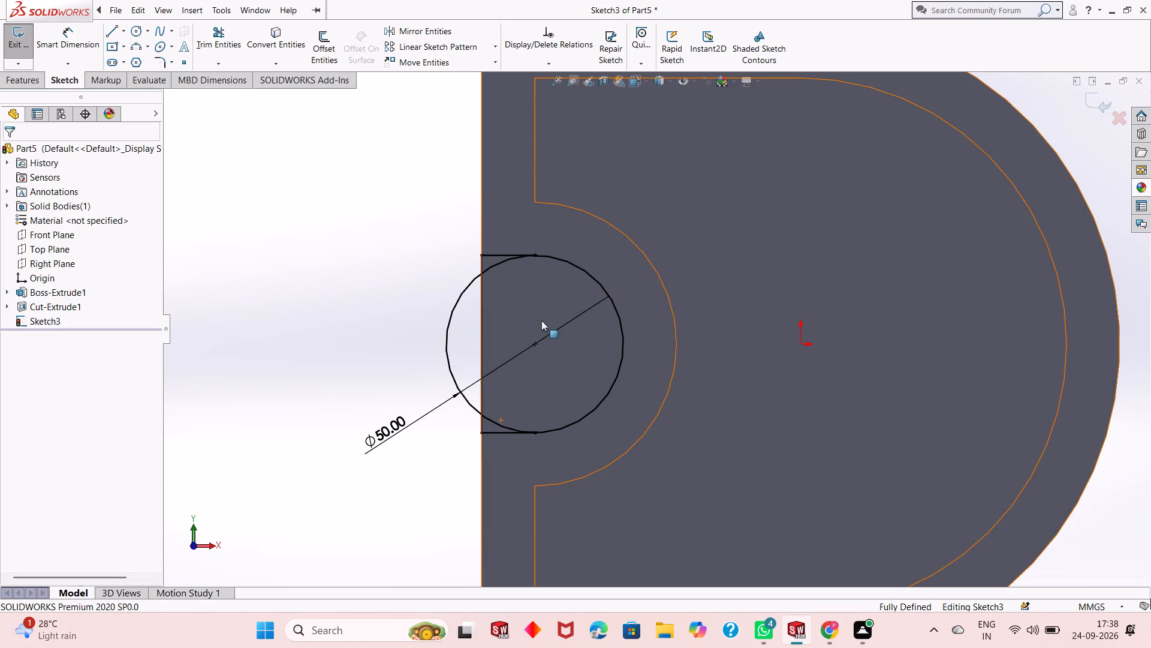
Trim away the circle's arc portions between its top and bottom points on the flat-side half, leaving a closed D-shaped profile.
{"action": "scroll", "coordinate": [543, 320], "scroll_direction": "down", "scroll_amount": 2}
{"action": "scroll", "coordinate": [547, 339], "scroll_direction": "up", "scroll_amount": 2}
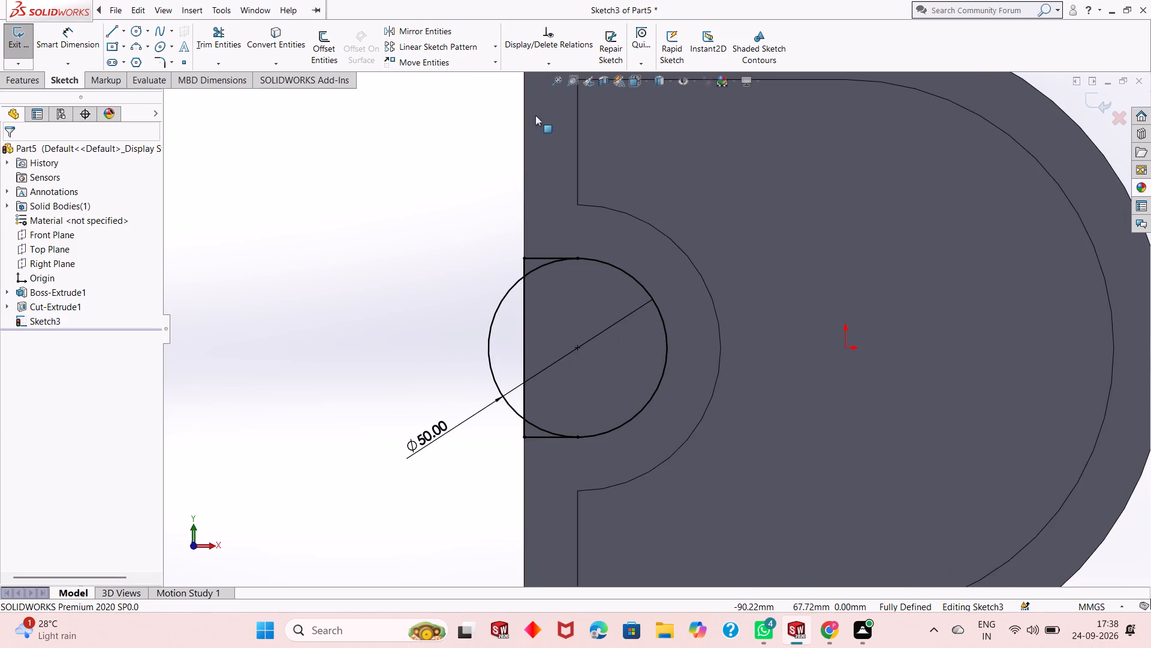
{"action": "left_click", "coordinate": [206, 44]}
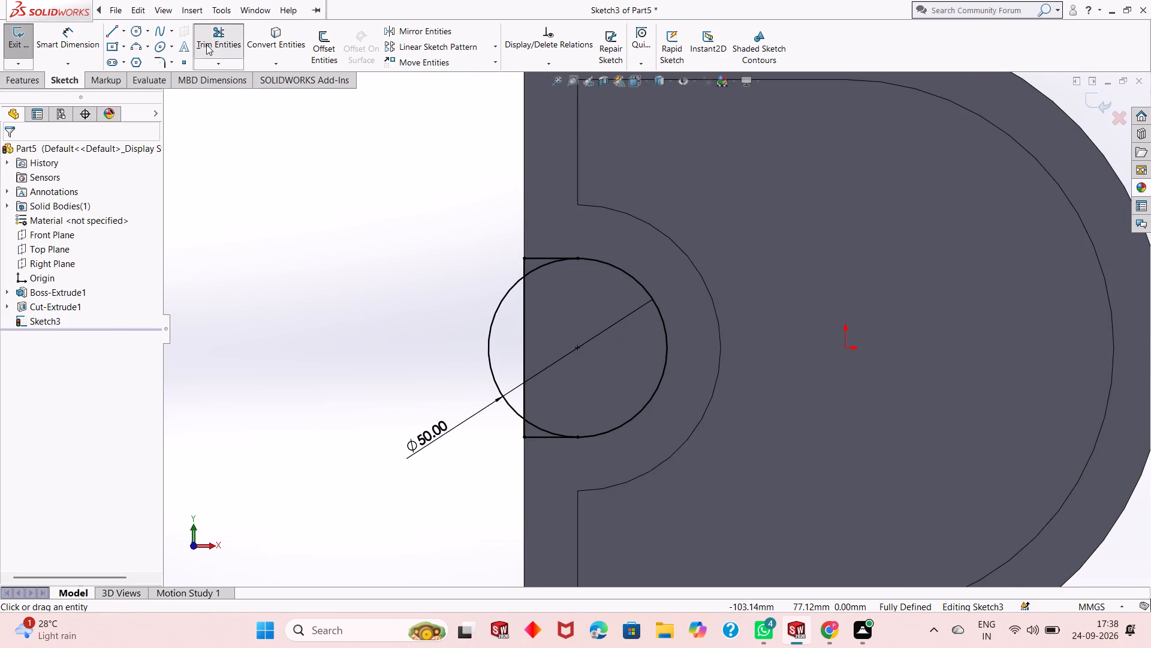
{"action": "left_click", "coordinate": [544, 268]}
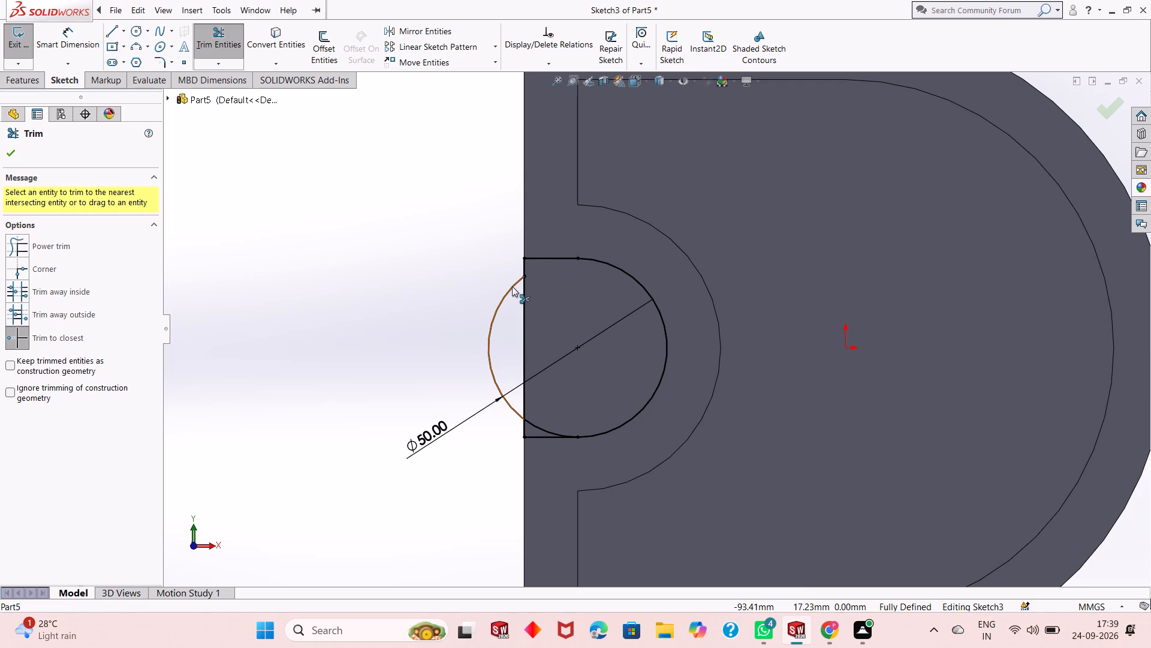
{"action": "left_click", "coordinate": [512, 286]}
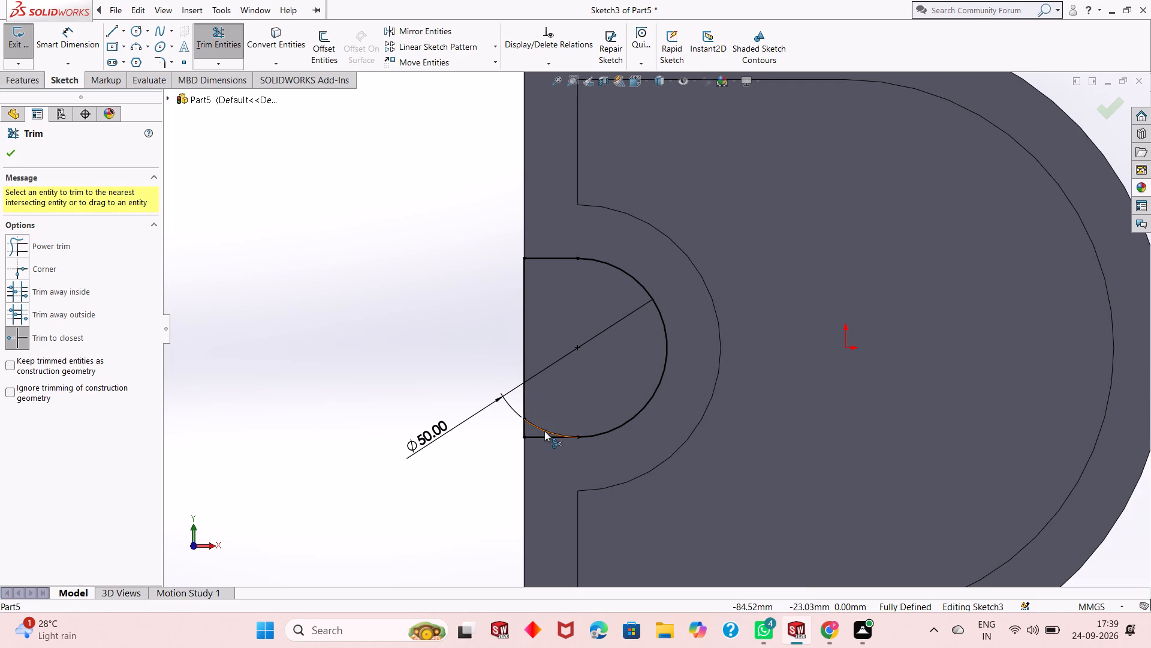
{"action": "left_click", "coordinate": [544, 431]}
{"action": "scroll", "coordinate": [615, 379], "scroll_direction": "down", "scroll_amount": 1}
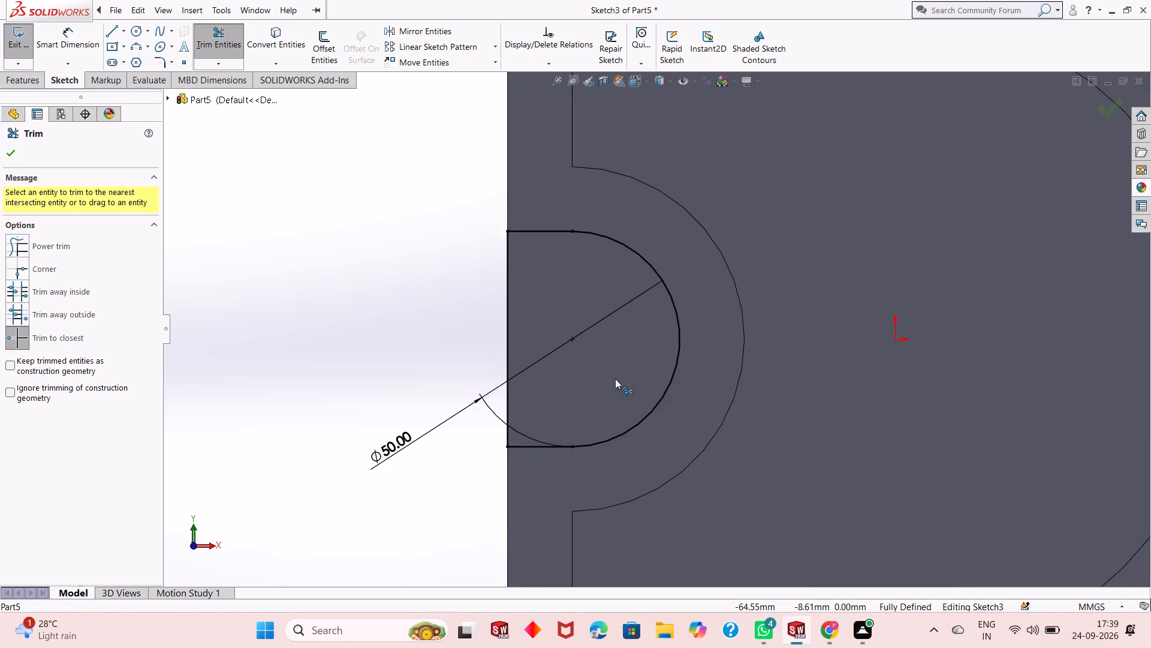
{"action": "scroll", "coordinate": [616, 379], "scroll_direction": "up", "scroll_amount": 1}
{"action": "right_click", "coordinate": [386, 272]}
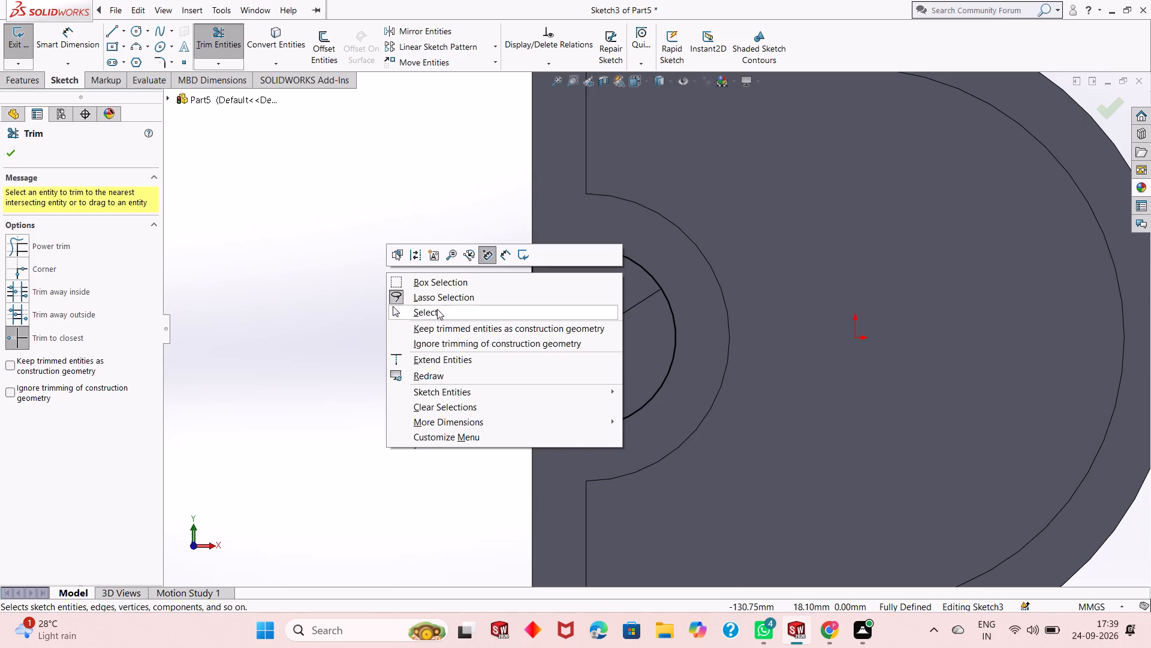
{"action": "left_click", "coordinate": [437, 309]}
Cut the closed D-shaped profile at the flat side through the whole solid with a Through All Extruded Cut.
{"action": "scroll", "coordinate": [649, 332], "scroll_direction": "up", "scroll_amount": 2}
{"action": "scroll", "coordinate": [736, 326], "scroll_direction": "down", "scroll_amount": 1}
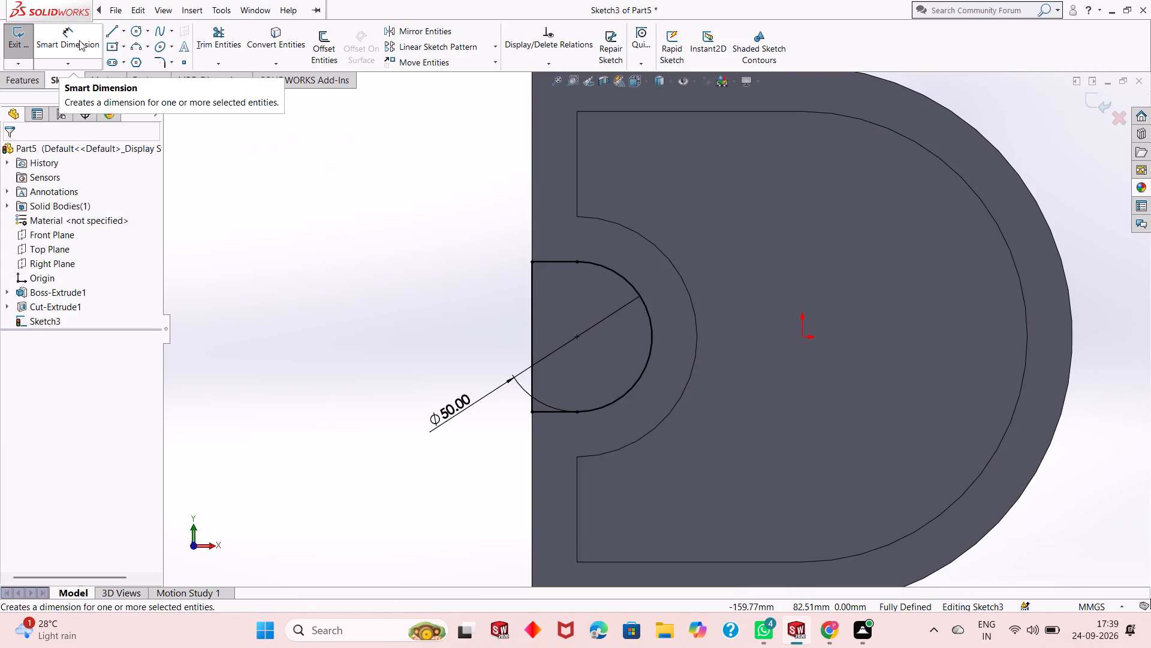
{"action": "left_click", "coordinate": [28, 79]}
{"action": "left_click", "coordinate": [197, 47]}
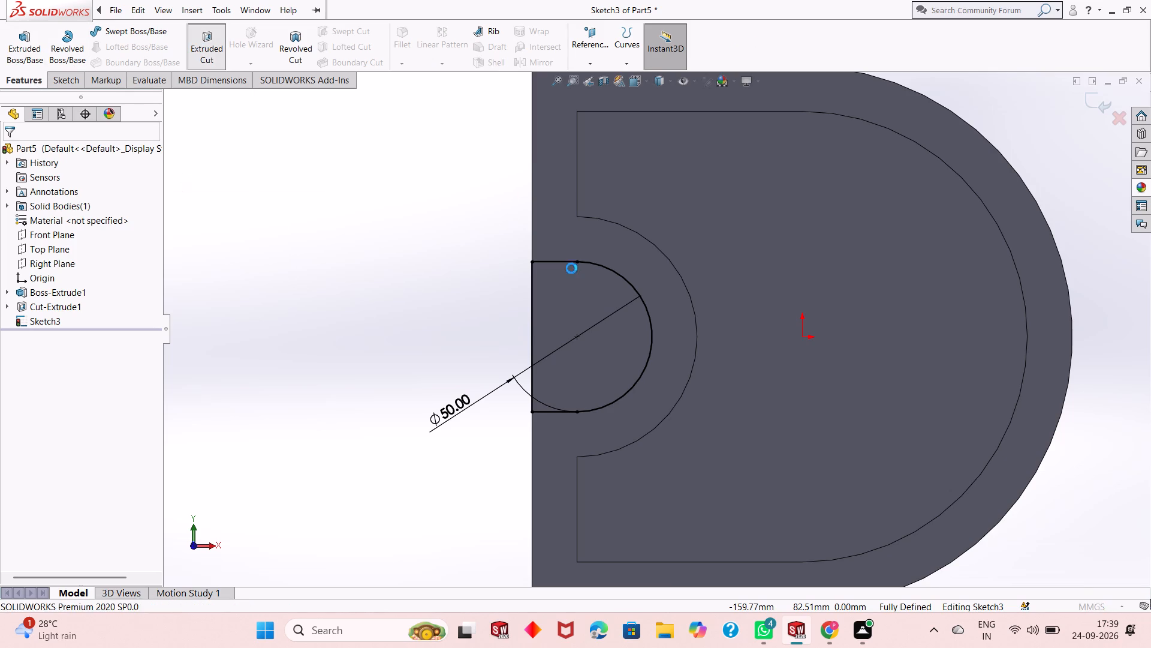
{"action": "middle_click_drag", "start_coordinate": [702, 371], "coordinate": [746, 388]}
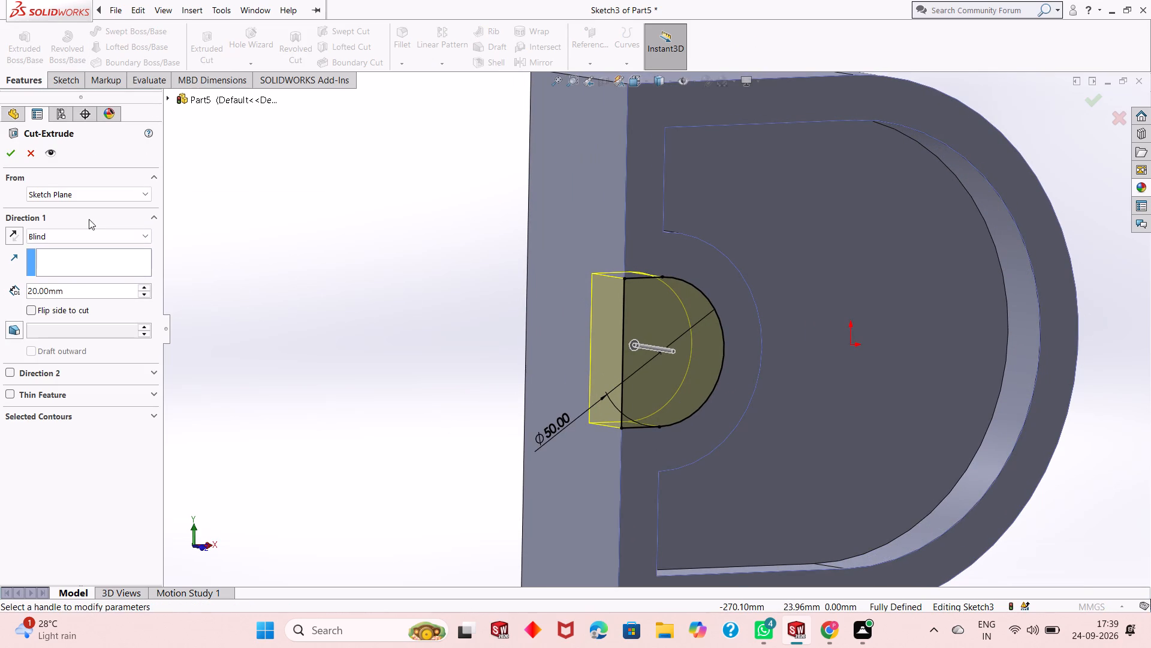
{"action": "left_click", "coordinate": [96, 235]}
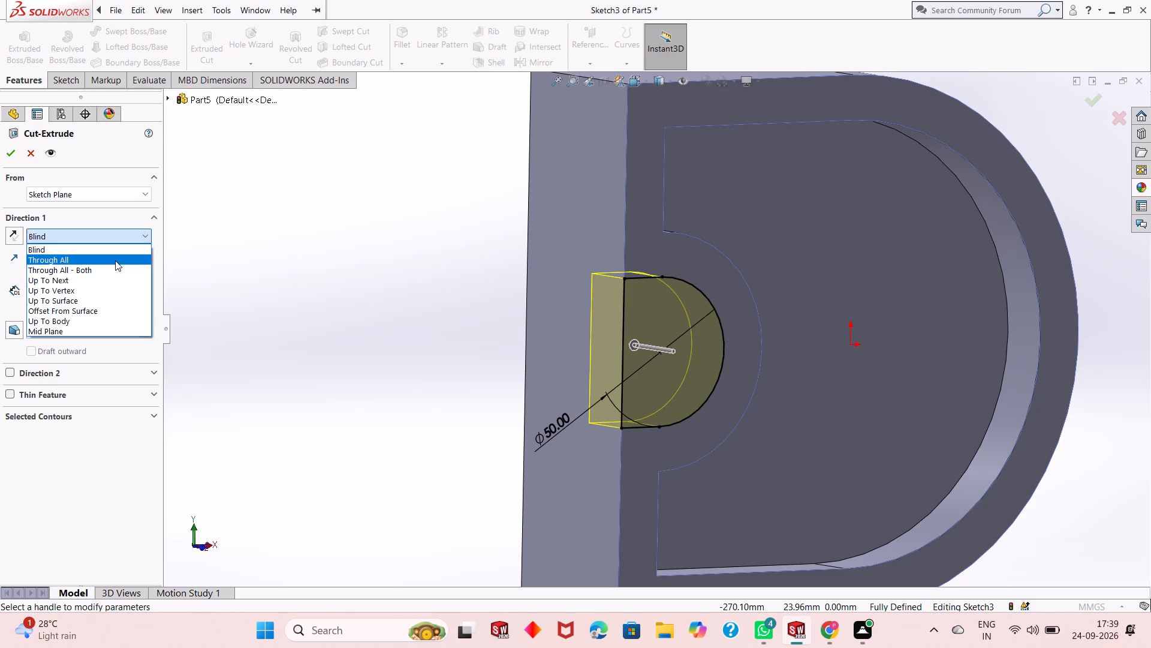
{"action": "left_click", "coordinate": [115, 260]}
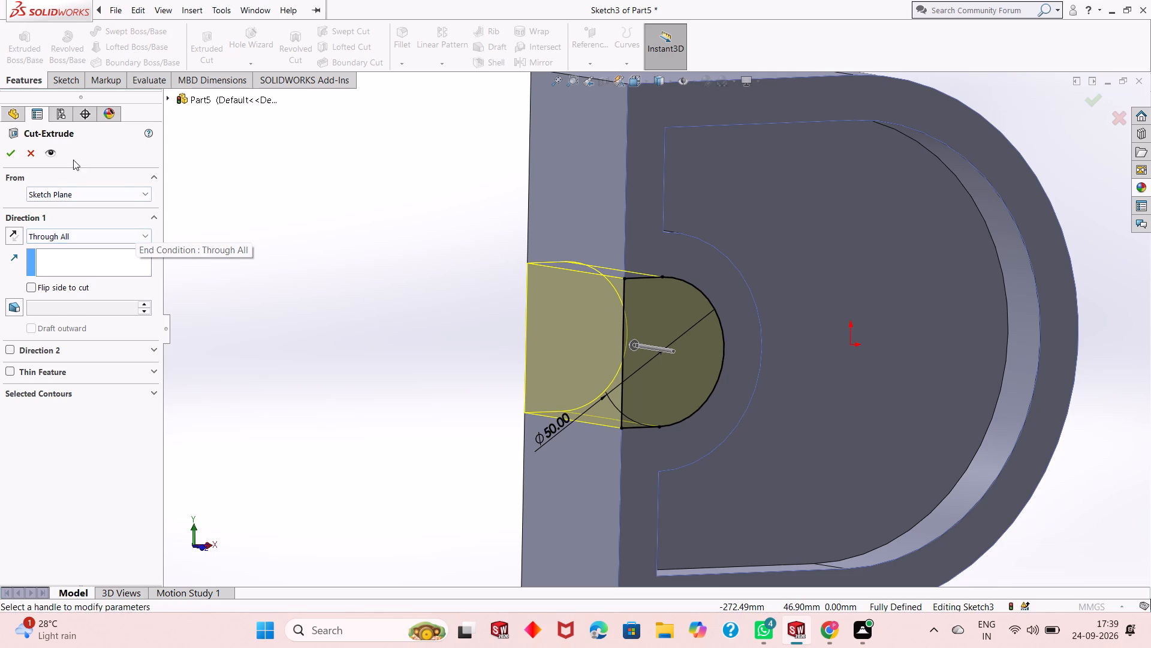
{"action": "left_click", "coordinate": [11, 156]}
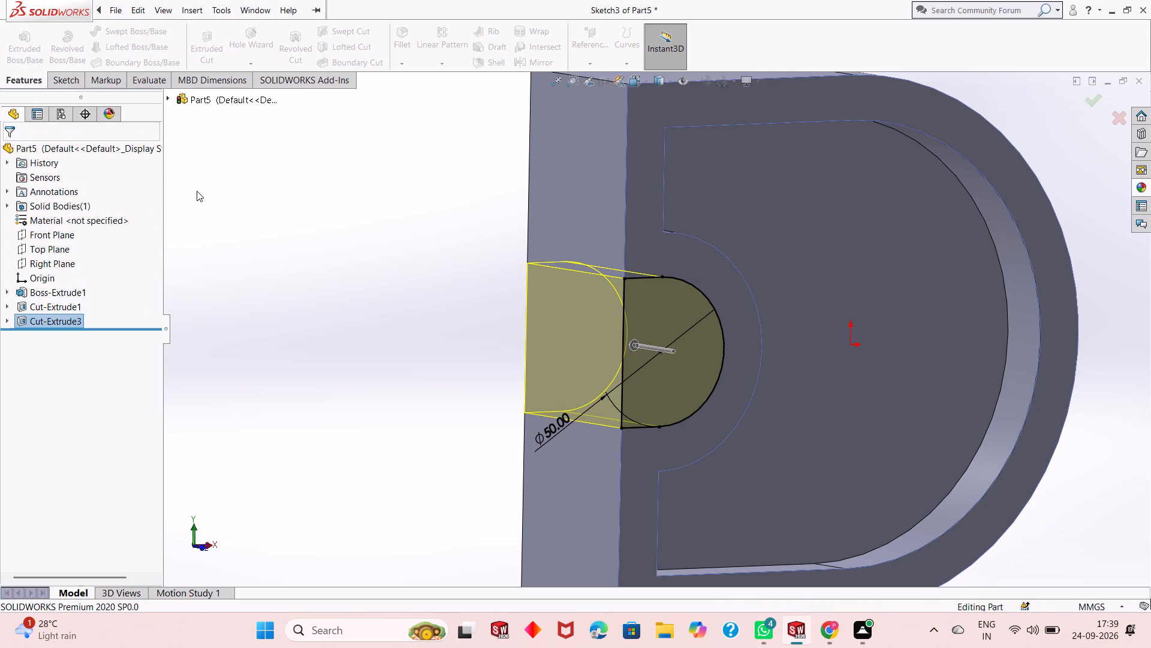
{"action": "left_click", "coordinate": [443, 322]}
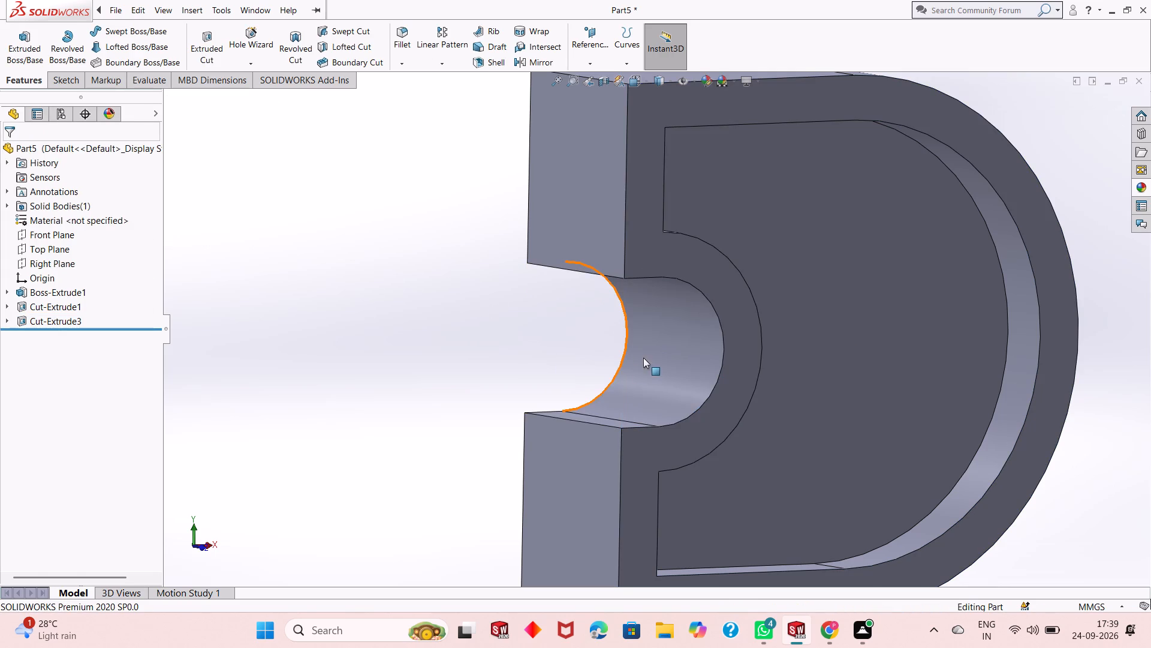
Examine the round-ended opening in the flat side, the notched D-pocket and the outer walls from several angles.
{"action": "middle_click_drag", "start_coordinate": [644, 358], "coordinate": [597, 346]}
{"action": "scroll", "coordinate": [539, 357], "scroll_direction": "up", "scroll_amount": 1}
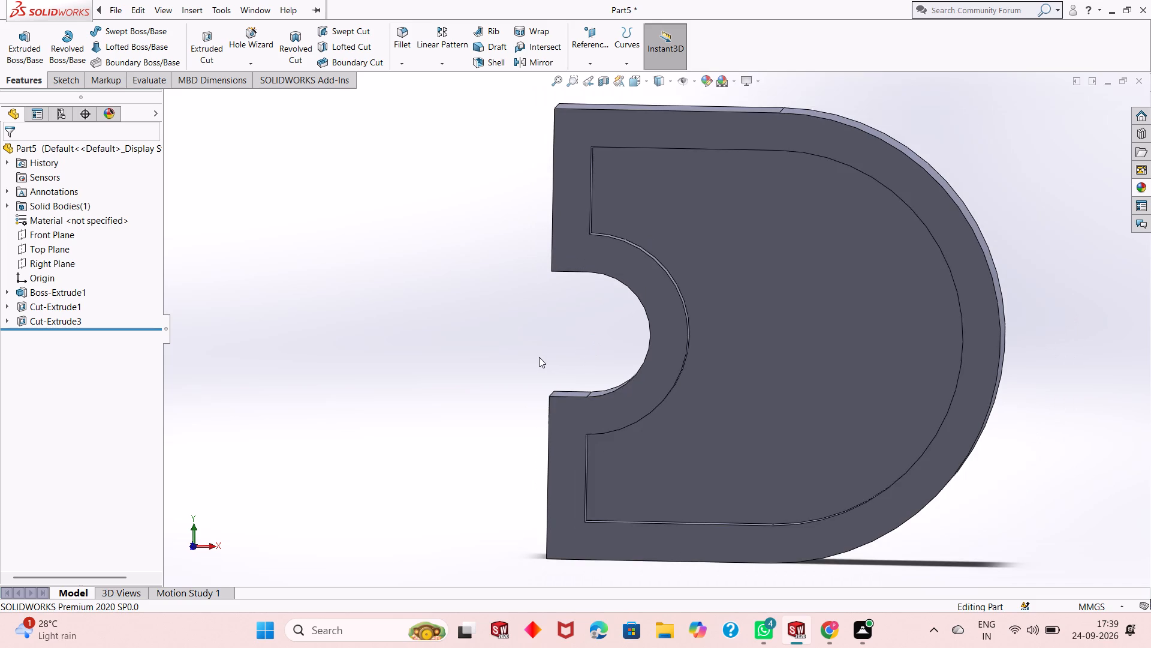
{"action": "scroll", "coordinate": [539, 357], "scroll_direction": "up", "scroll_amount": 1}
{"action": "scroll", "coordinate": [821, 325], "scroll_direction": "down", "scroll_amount": 2}
{"action": "scroll", "coordinate": [671, 343], "scroll_direction": "up", "scroll_amount": 1}
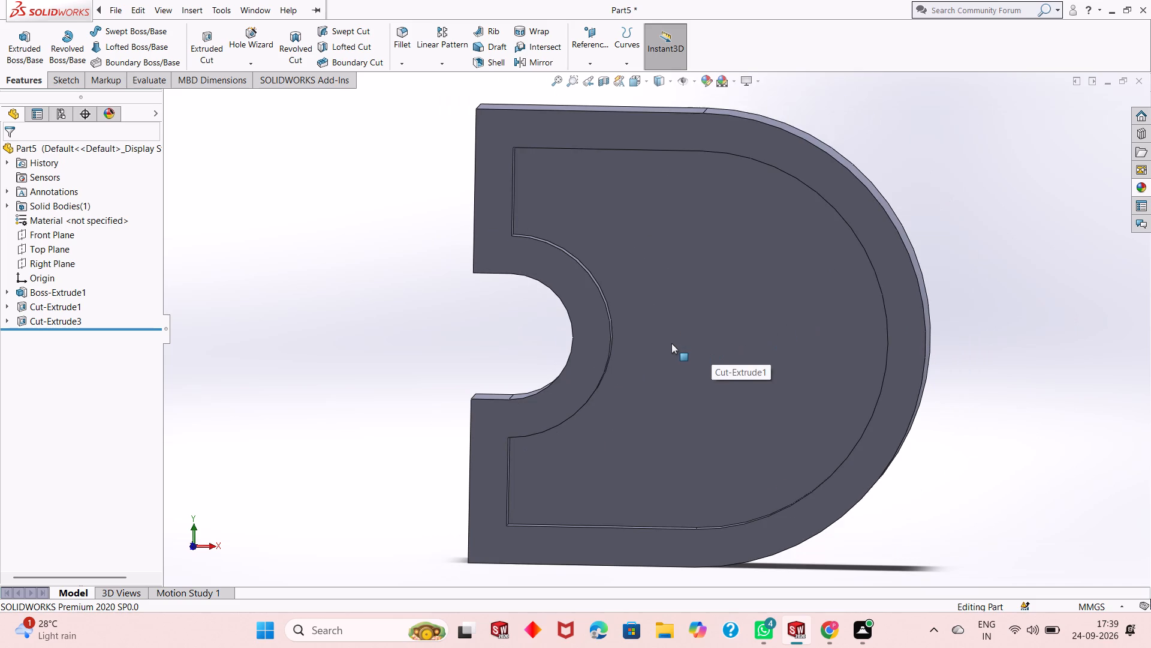
{"action": "middle_click_drag", "start_coordinate": [659, 314], "coordinate": [618, 320]}
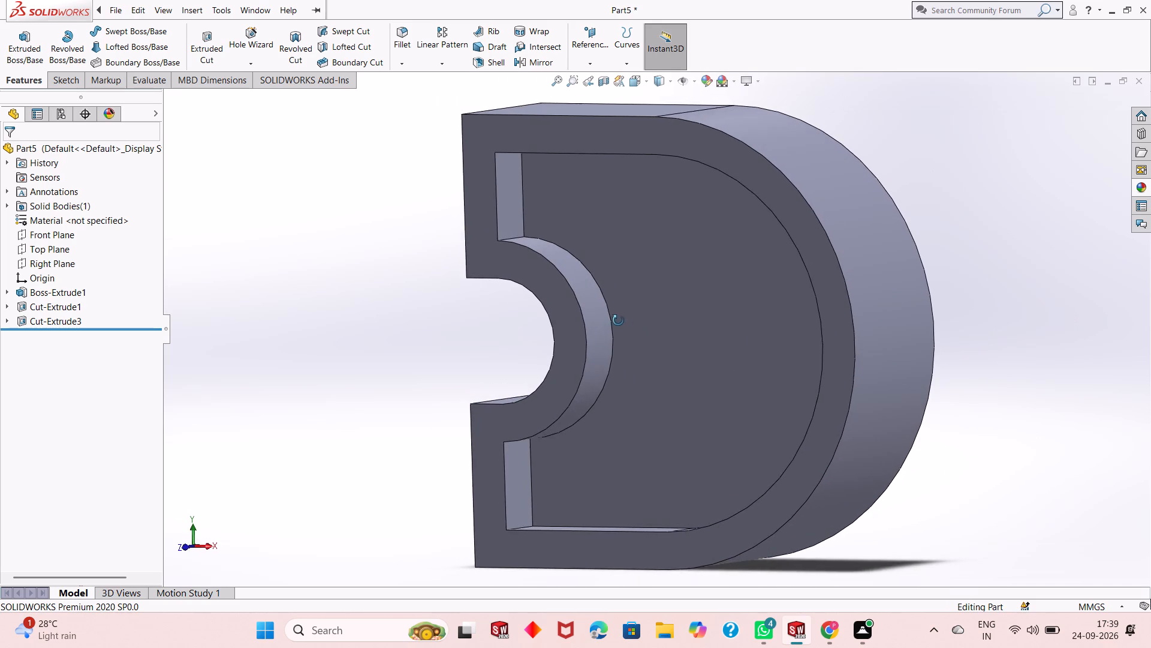
{"action": "middle_click_drag", "start_coordinate": [618, 320], "coordinate": [743, 321]}
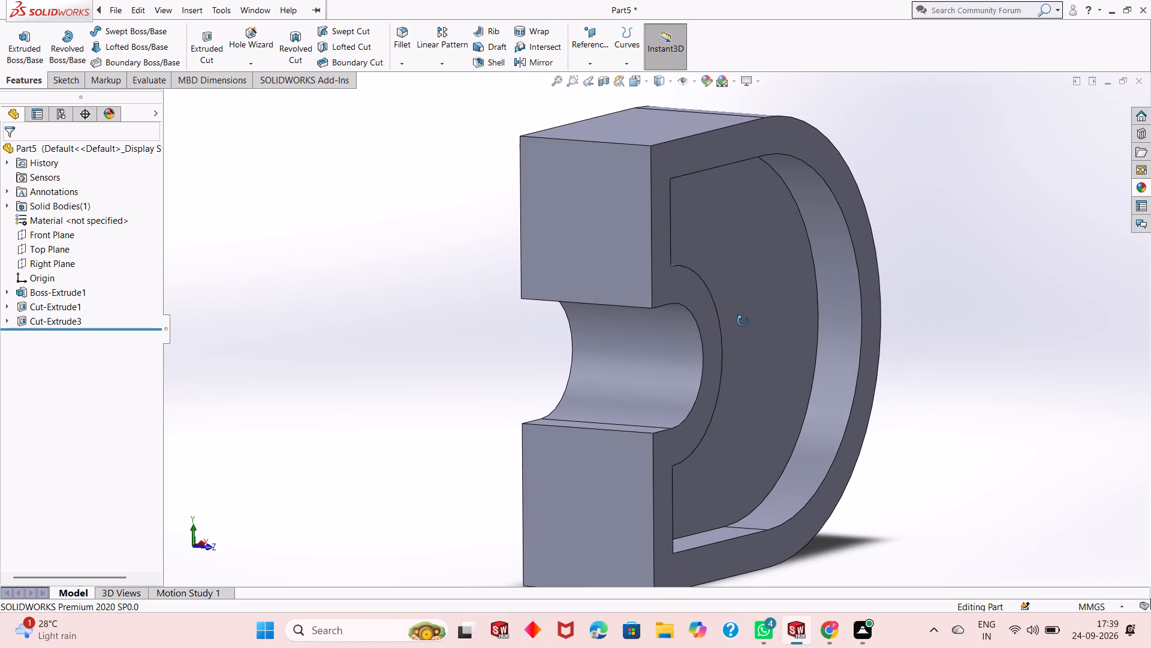
{"action": "middle_click_drag", "start_coordinate": [743, 321], "coordinate": [652, 345]}
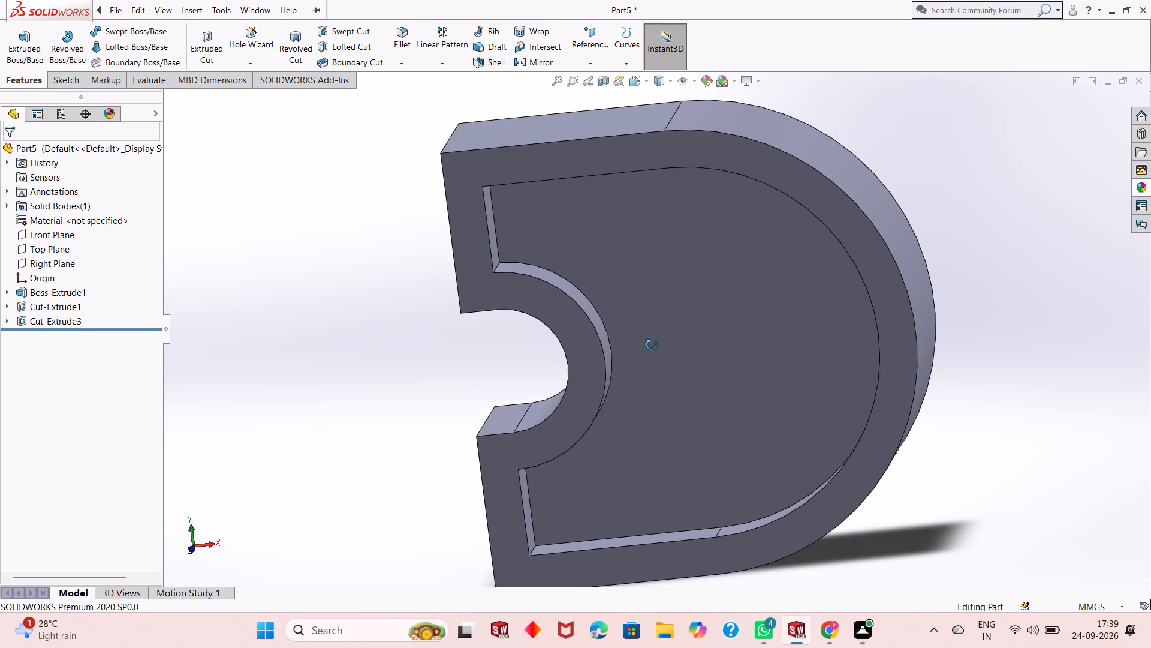
{"action": "middle_click_drag", "start_coordinate": [652, 345], "coordinate": [632, 312]}
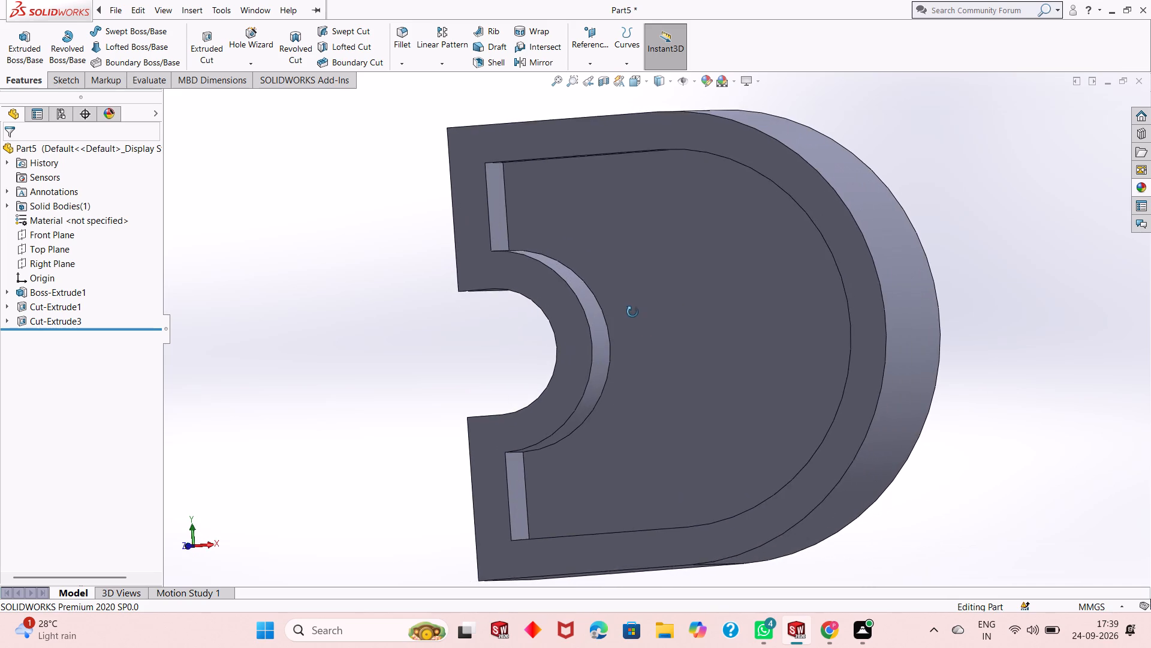
{"action": "middle_click_drag", "start_coordinate": [632, 312], "coordinate": [626, 330]}
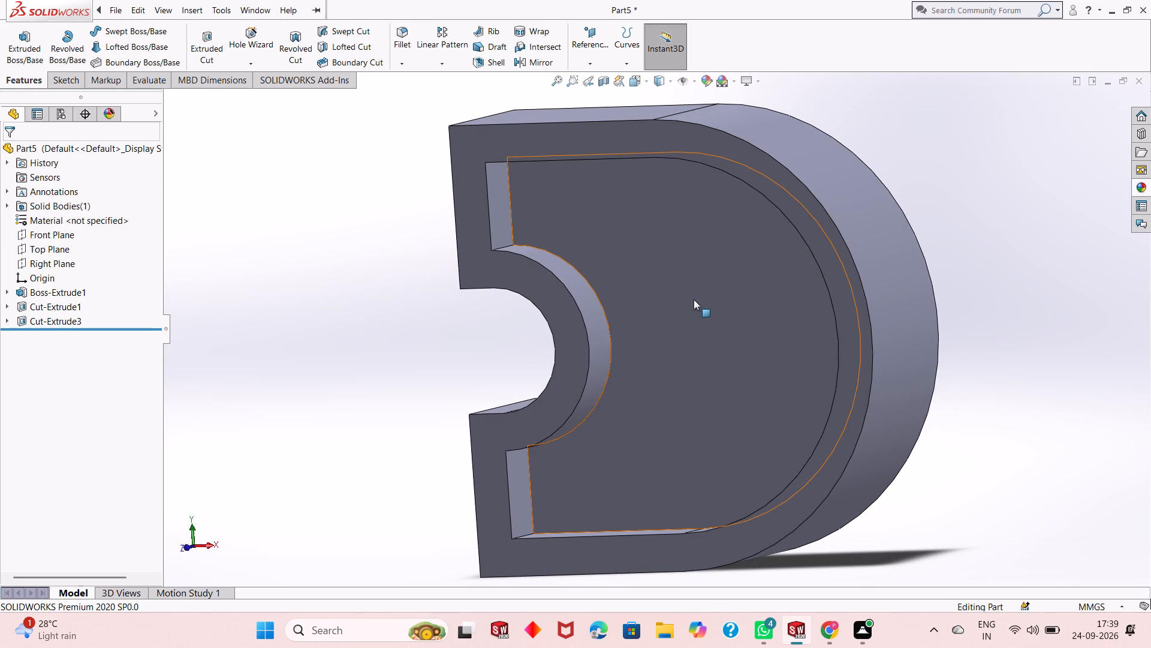
{"action": "scroll", "coordinate": [694, 299], "scroll_direction": "down", "scroll_amount": 1}
{"action": "scroll", "coordinate": [694, 299], "scroll_direction": "up", "scroll_amount": 1}
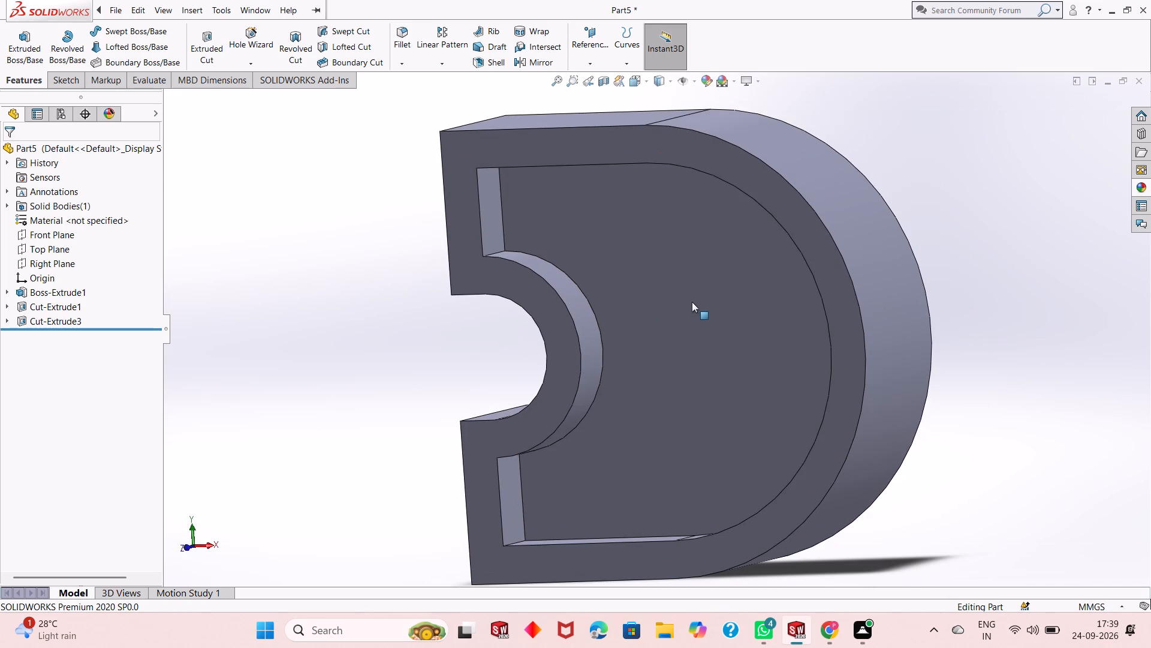
{"action": "scroll", "coordinate": [615, 370], "scroll_direction": "up", "scroll_amount": 1}
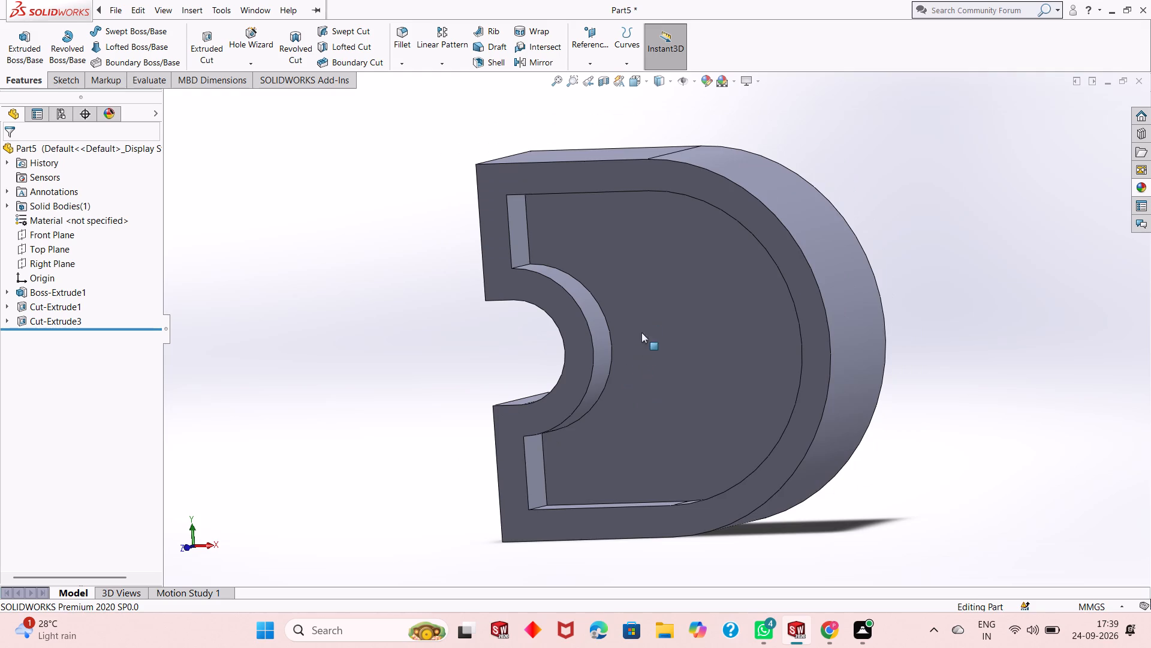
{"action": "scroll", "coordinate": [651, 284], "scroll_direction": "down", "scroll_amount": 1}
{"action": "middle_click_drag", "start_coordinate": [652, 307], "coordinate": [667, 335]}
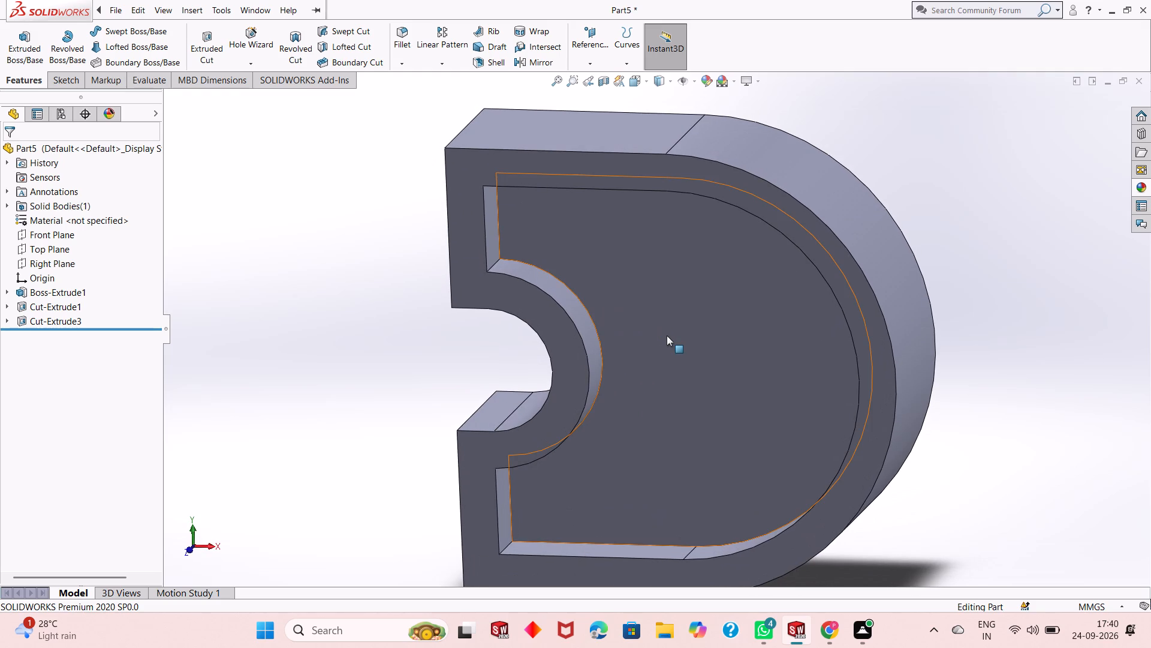
{"action": "middle_click_drag", "start_coordinate": [669, 336], "coordinate": [694, 272]}
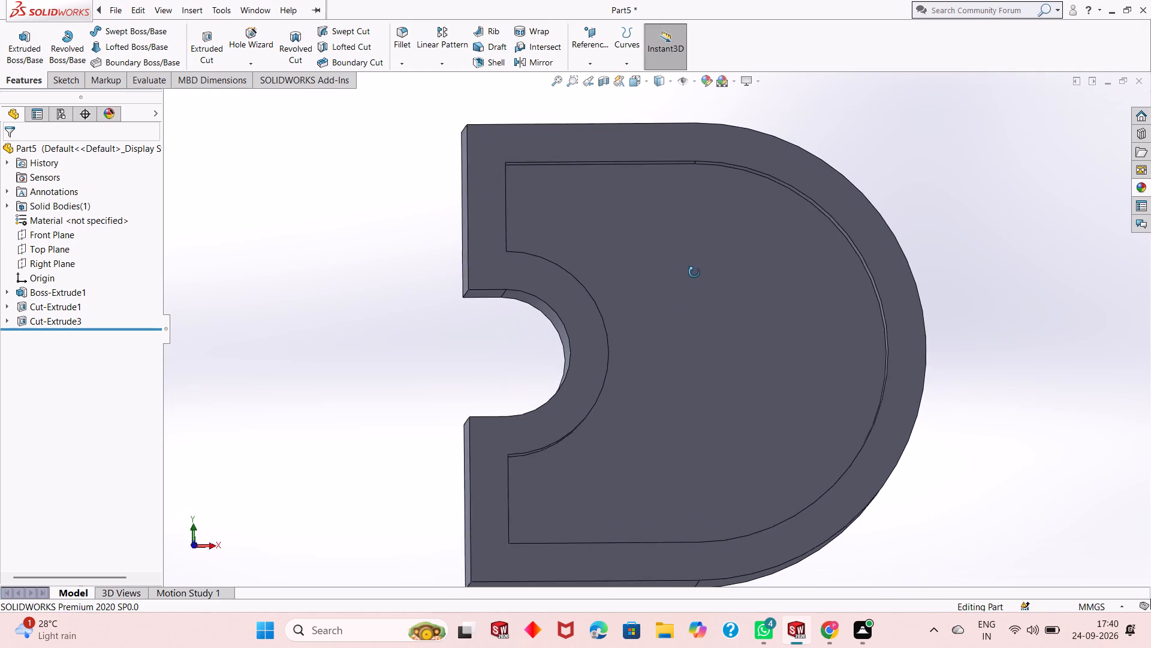
{"action": "middle_click_drag", "start_coordinate": [694, 272], "coordinate": [622, 314]}
{"action": "middle_click_drag", "start_coordinate": [650, 322], "coordinate": [684, 292]}
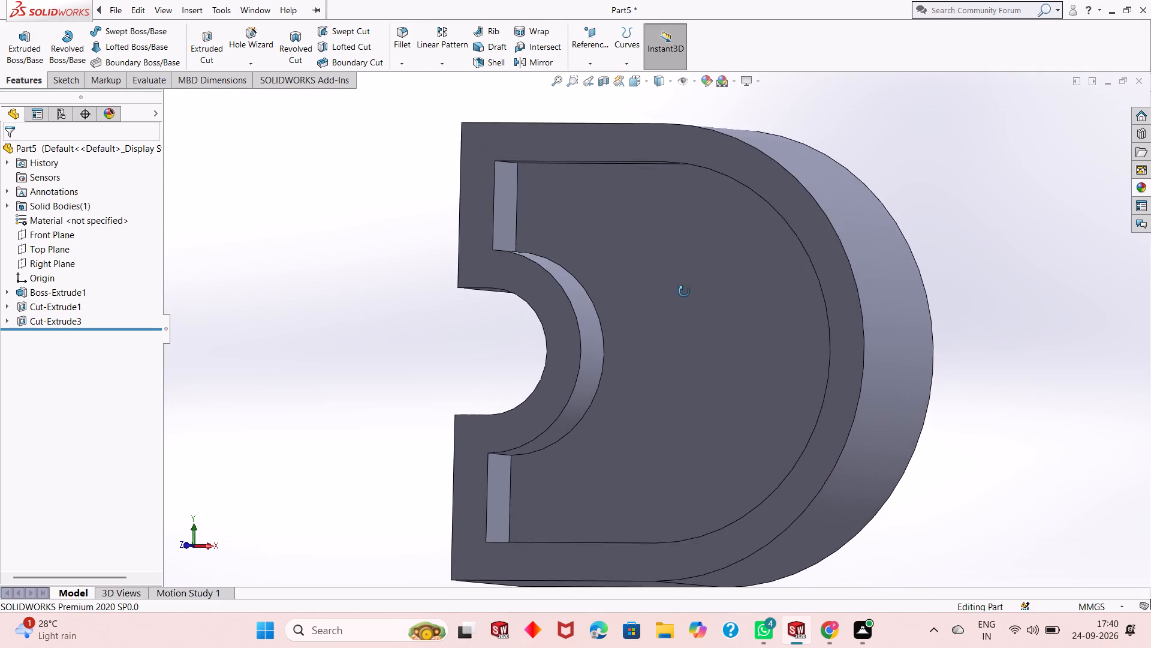
{"action": "middle_click_drag", "start_coordinate": [684, 292], "coordinate": [659, 331]}
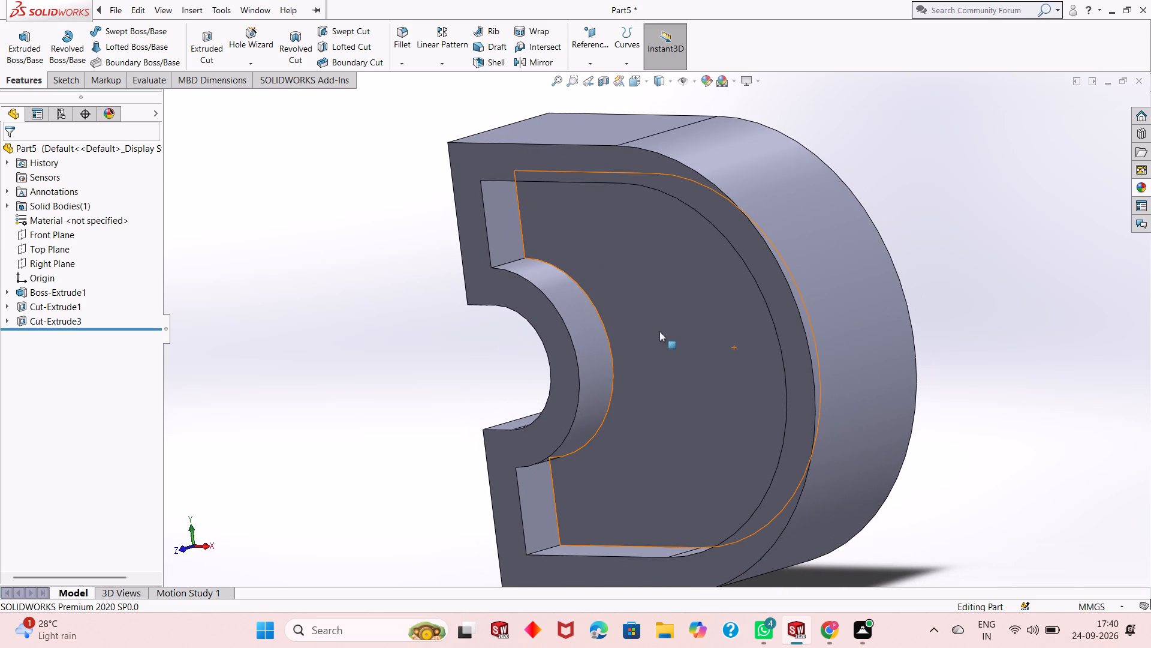
{"action": "scroll", "coordinate": [659, 331], "scroll_direction": "down", "scroll_amount": 1}
{"action": "scroll", "coordinate": [648, 360], "scroll_direction": "up", "scroll_amount": 1}
{"action": "middle_click_drag", "start_coordinate": [687, 335], "coordinate": [695, 344]}
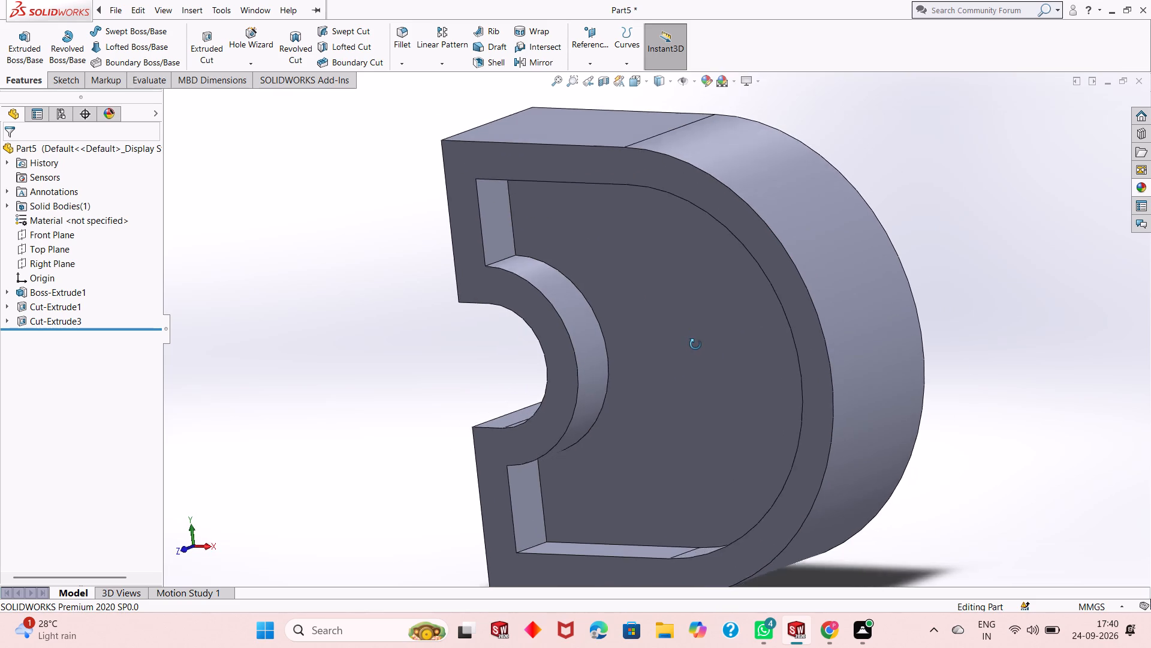
{"action": "middle_click_drag", "start_coordinate": [695, 344], "coordinate": [682, 317]}
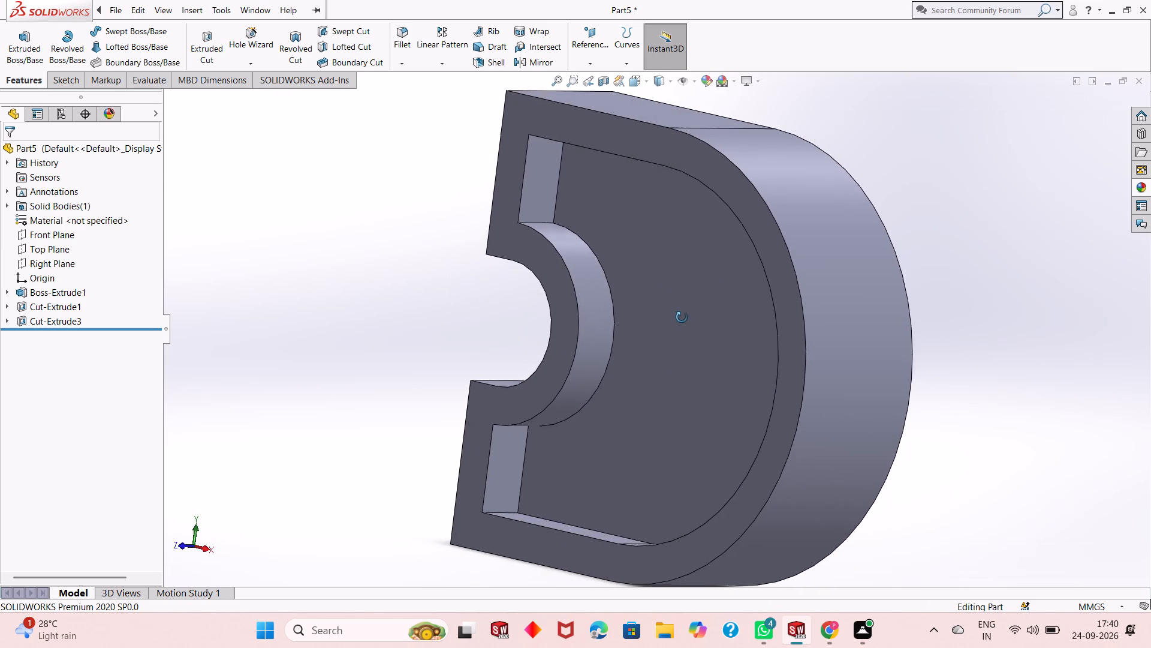
{"action": "middle_click_drag", "start_coordinate": [682, 317], "coordinate": [682, 319]}
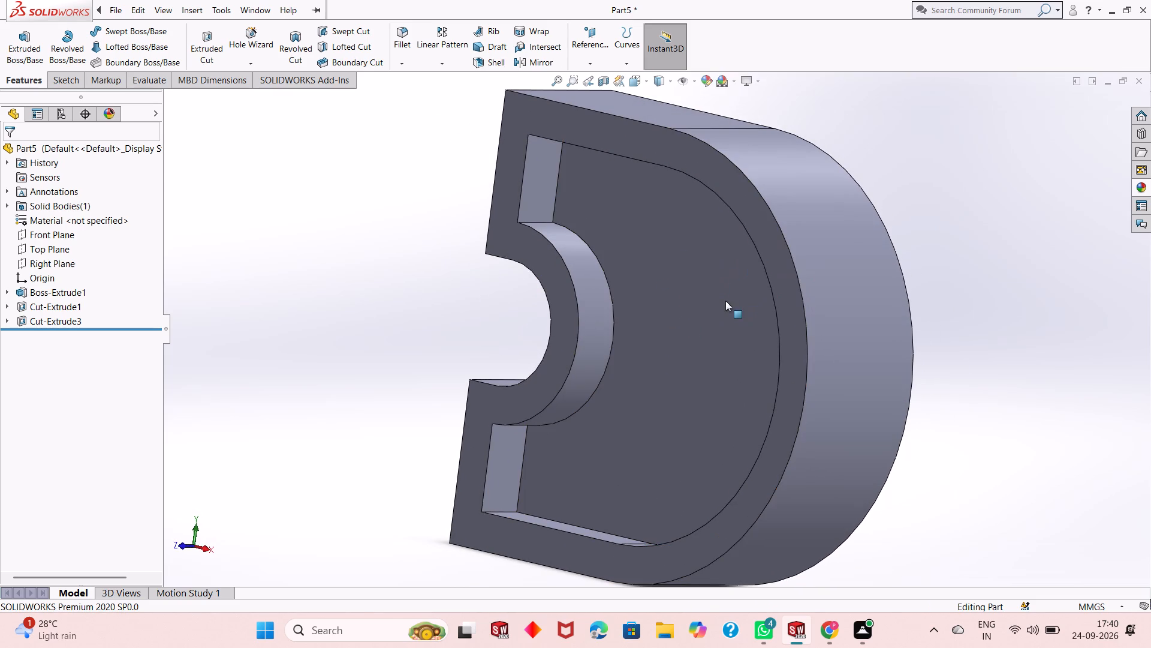
{"action": "middle_click_drag", "start_coordinate": [725, 301], "coordinate": [752, 295]}
{"action": "middle_click_drag", "start_coordinate": [723, 281], "coordinate": [714, 296]}
{"action": "scroll", "coordinate": [713, 297], "scroll_direction": "up", "scroll_amount": 1}
{"action": "scroll", "coordinate": [712, 257], "scroll_direction": "down", "scroll_amount": 1}
{"action": "middle_click_drag", "start_coordinate": [712, 314], "coordinate": [810, 297]}
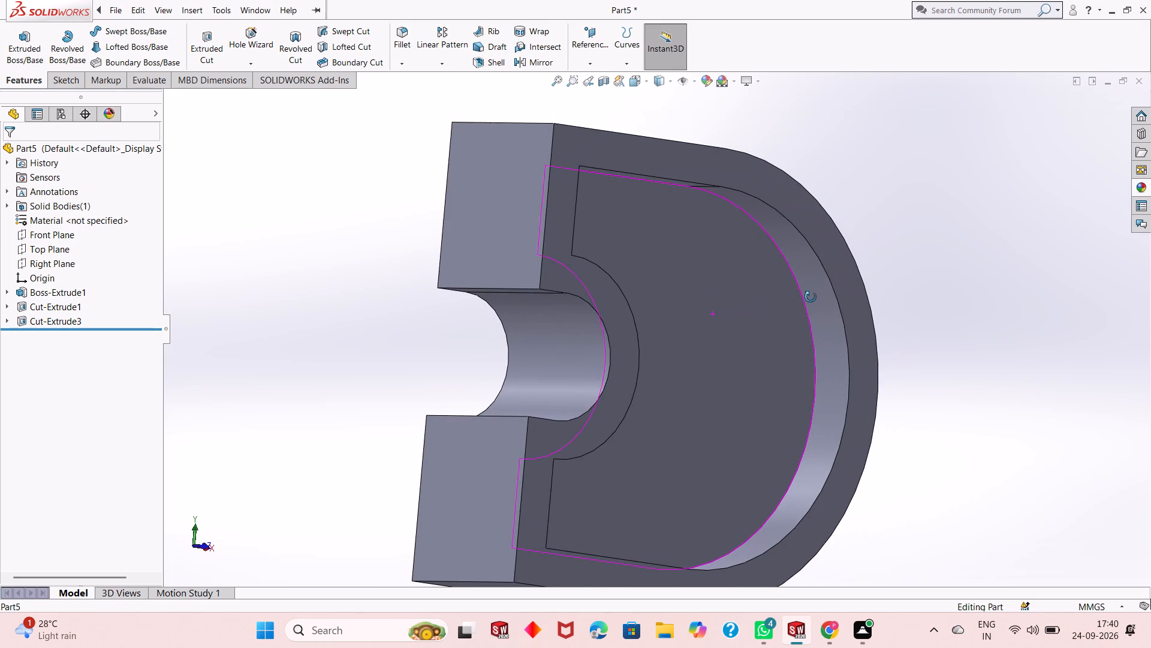
{"action": "middle_click_drag", "start_coordinate": [810, 297], "coordinate": [676, 312]}
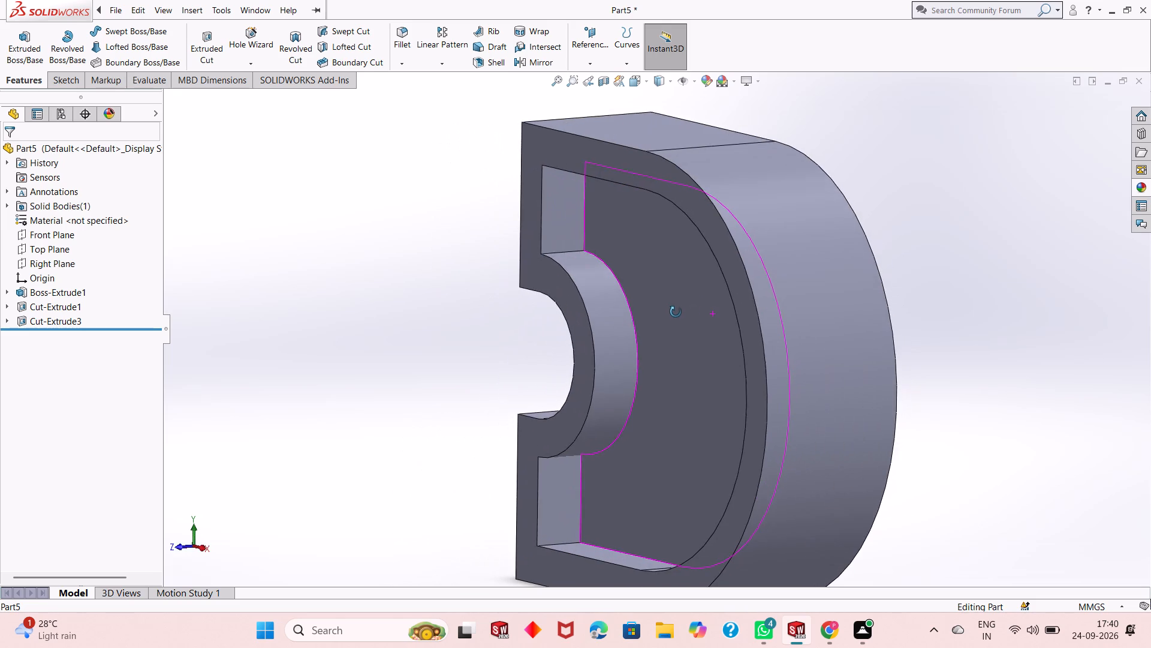
{"action": "middle_click_drag", "start_coordinate": [676, 312], "coordinate": [716, 308]}
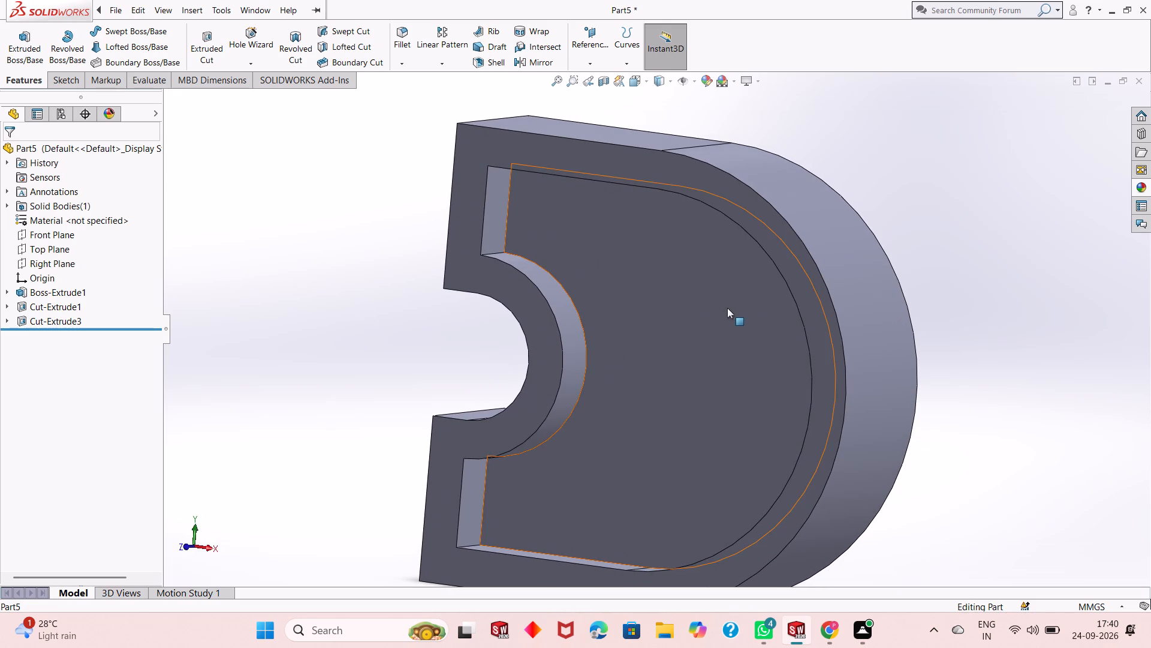
{"action": "scroll", "coordinate": [724, 335], "scroll_direction": "up", "scroll_amount": 1}
{"action": "middle_click_drag", "start_coordinate": [728, 338], "coordinate": [740, 313]}
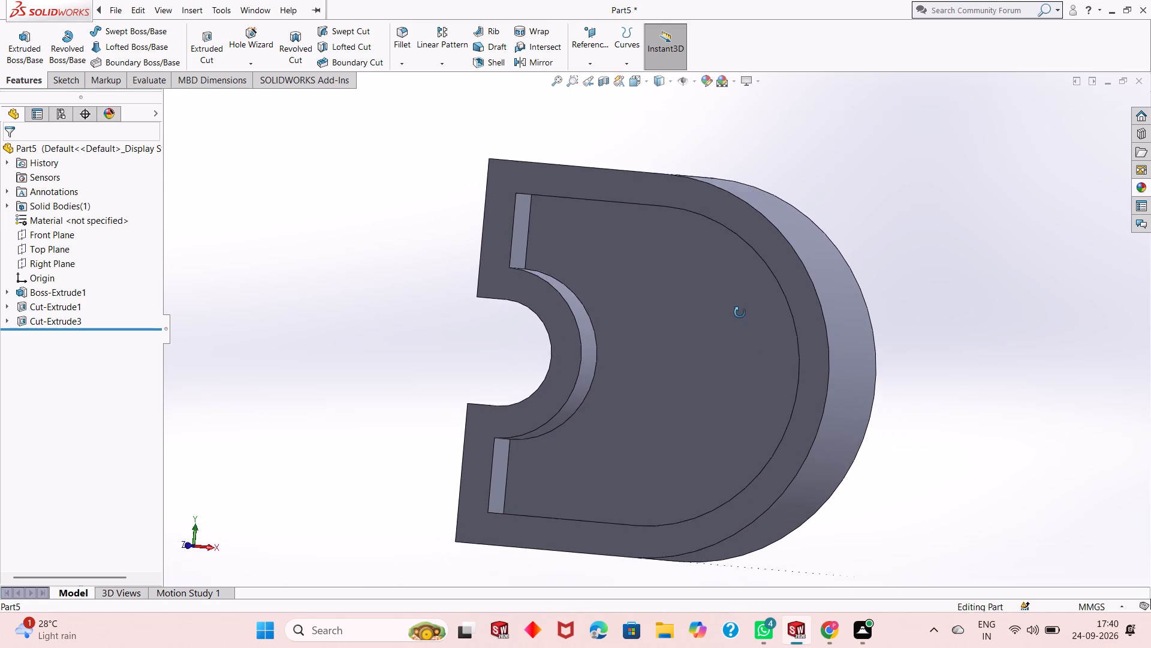
{"action": "middle_click_drag", "start_coordinate": [740, 313], "coordinate": [745, 392]}
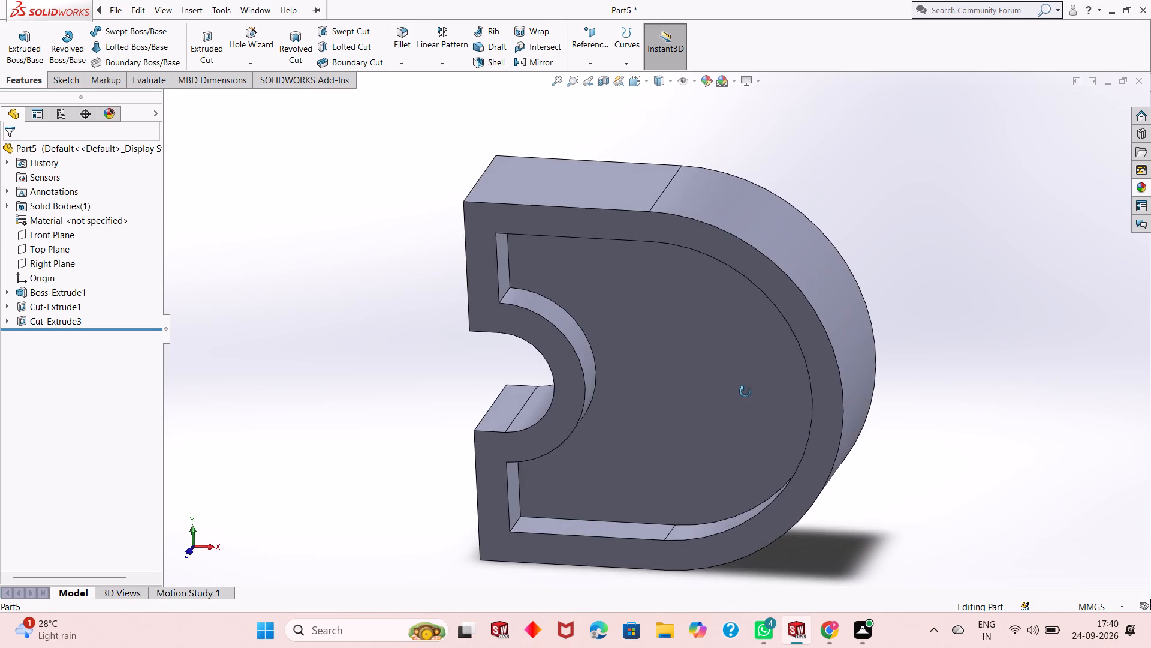
{"action": "middle_click_drag", "start_coordinate": [745, 392], "coordinate": [713, 389]}
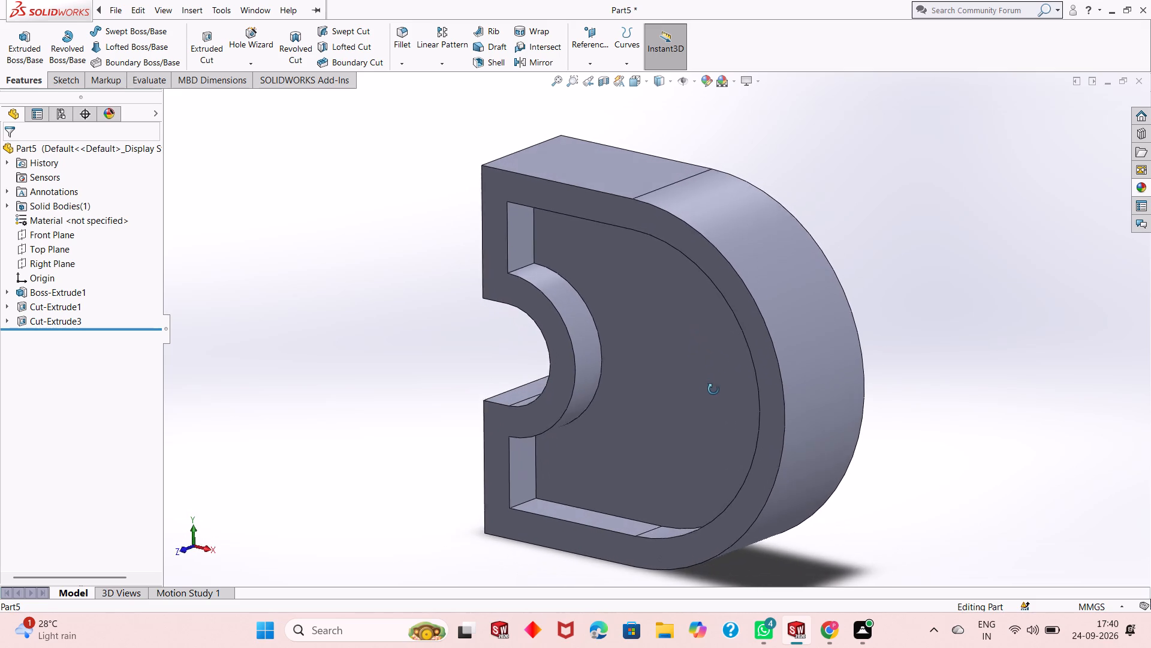
{"action": "middle_click_drag", "start_coordinate": [713, 389], "coordinate": [715, 398]}
{"action": "scroll", "coordinate": [703, 382], "scroll_direction": "up", "scroll_amount": 1}
{"action": "scroll", "coordinate": [667, 259], "scroll_direction": "down", "scroll_amount": 1}
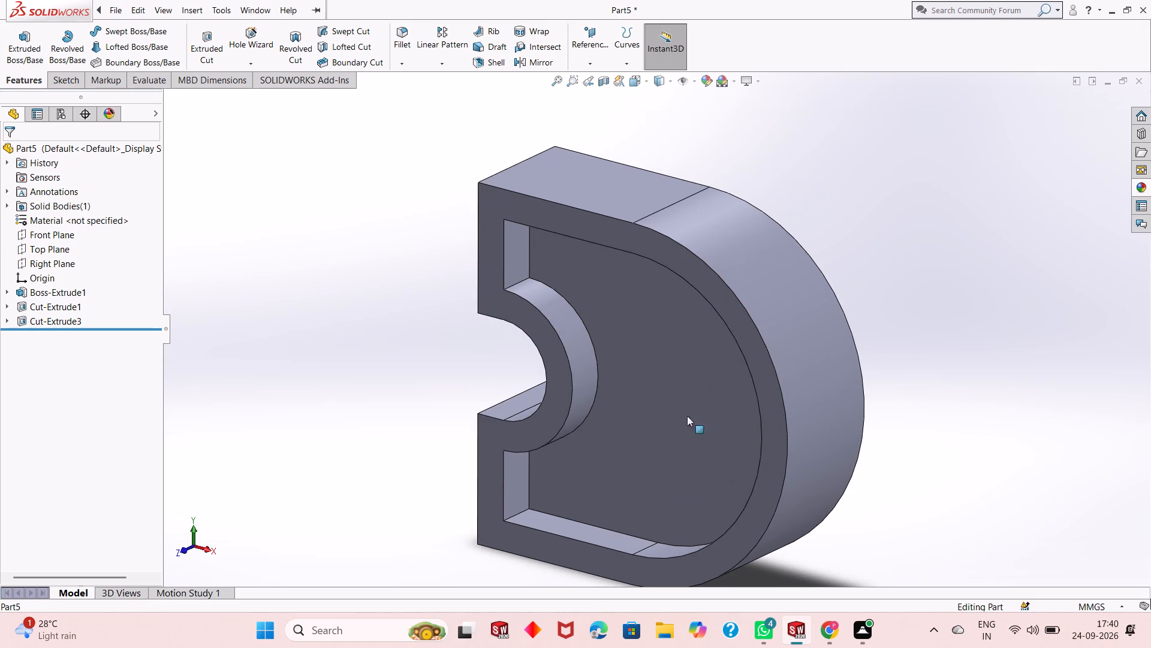
{"action": "scroll", "coordinate": [700, 368], "scroll_direction": "down", "scroll_amount": 2}
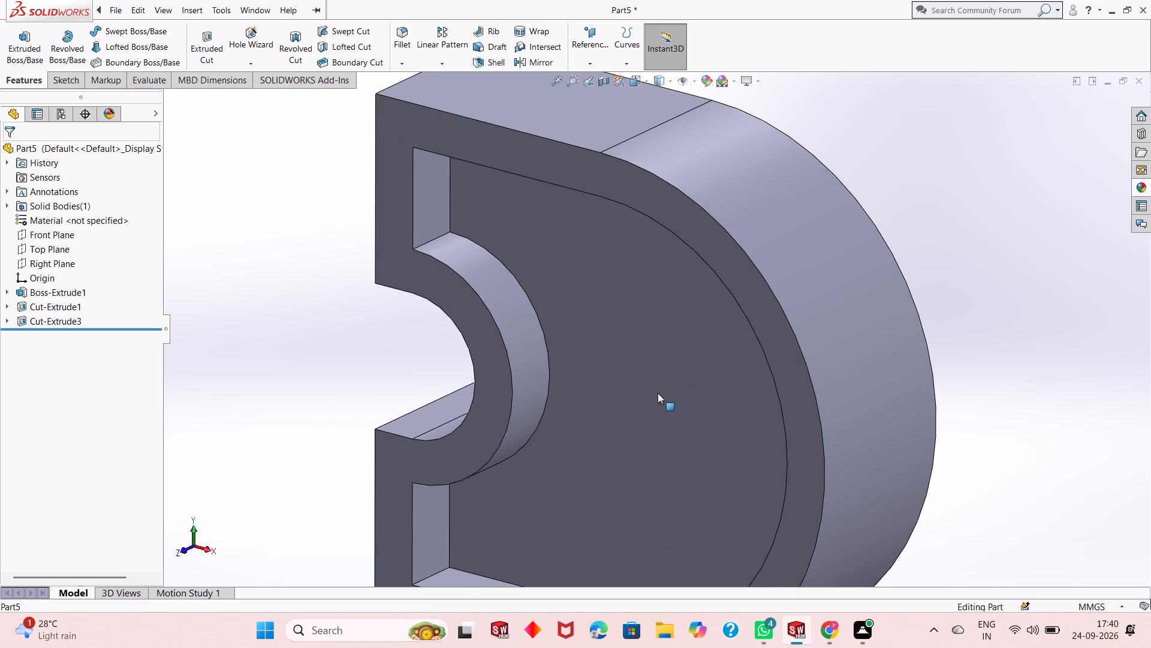
{"action": "scroll", "coordinate": [656, 394], "scroll_direction": "up", "scroll_amount": 1}
{"action": "middle_click_drag", "start_coordinate": [657, 381], "coordinate": [670, 342]}
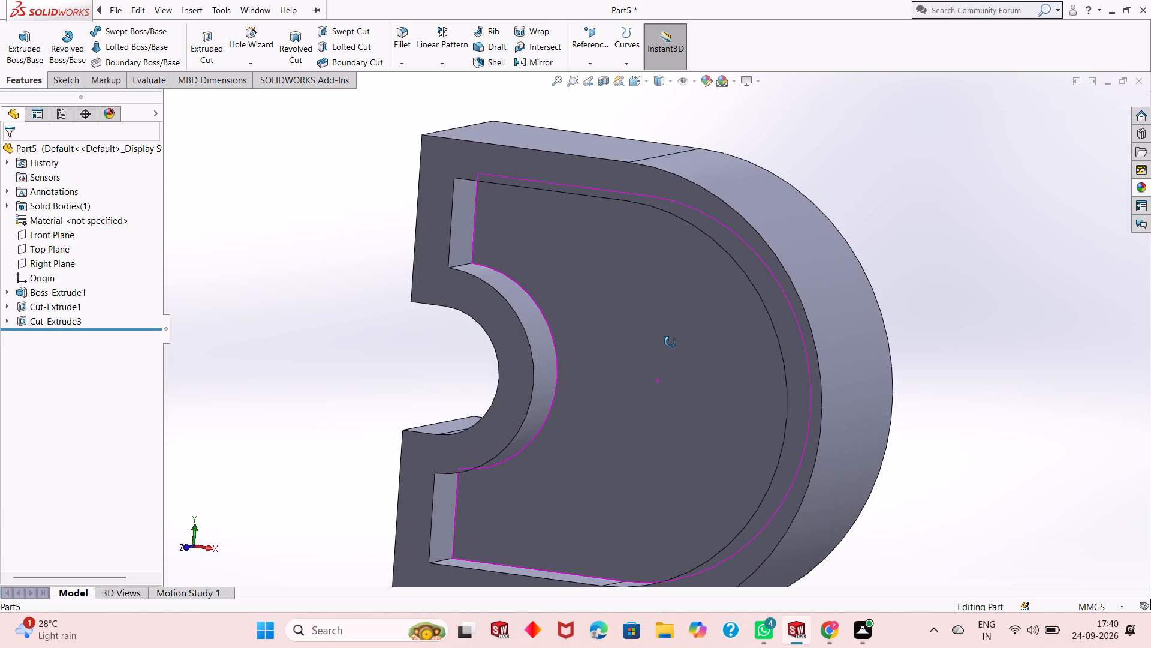
{"action": "middle_click_drag", "start_coordinate": [670, 342], "coordinate": [661, 350]}
{"action": "scroll", "coordinate": [662, 345], "scroll_direction": "down", "scroll_amount": 1}
{"action": "scroll", "coordinate": [664, 345], "scroll_direction": "up", "scroll_amount": 3}
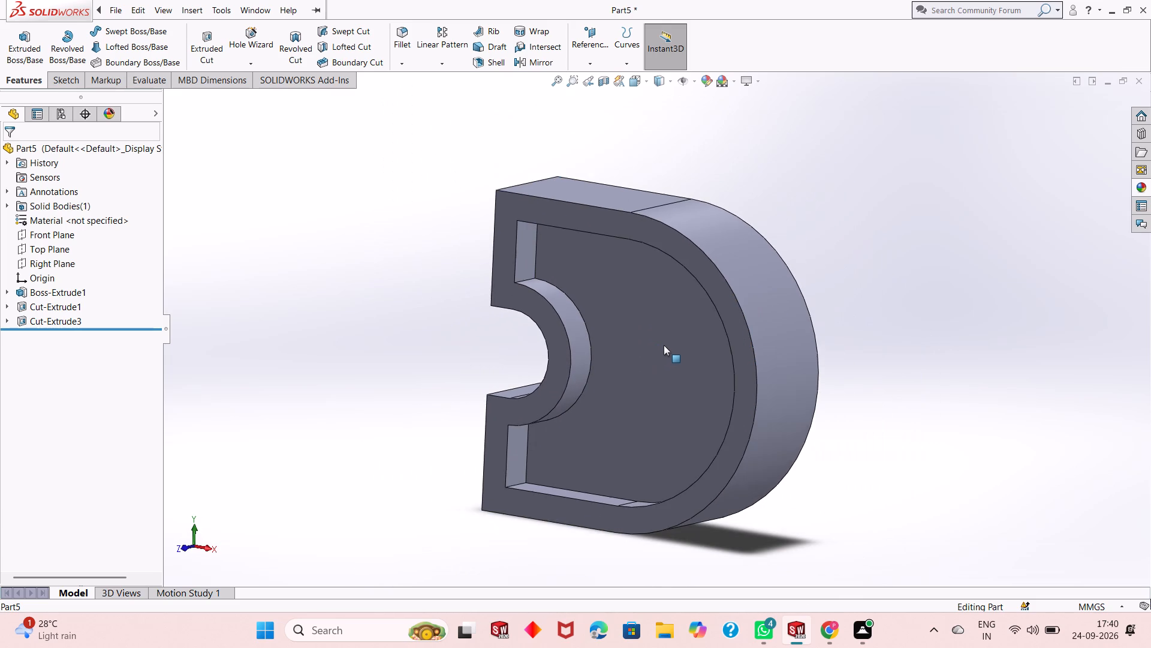
{"action": "scroll", "coordinate": [657, 305], "scroll_direction": "down", "scroll_amount": 3}
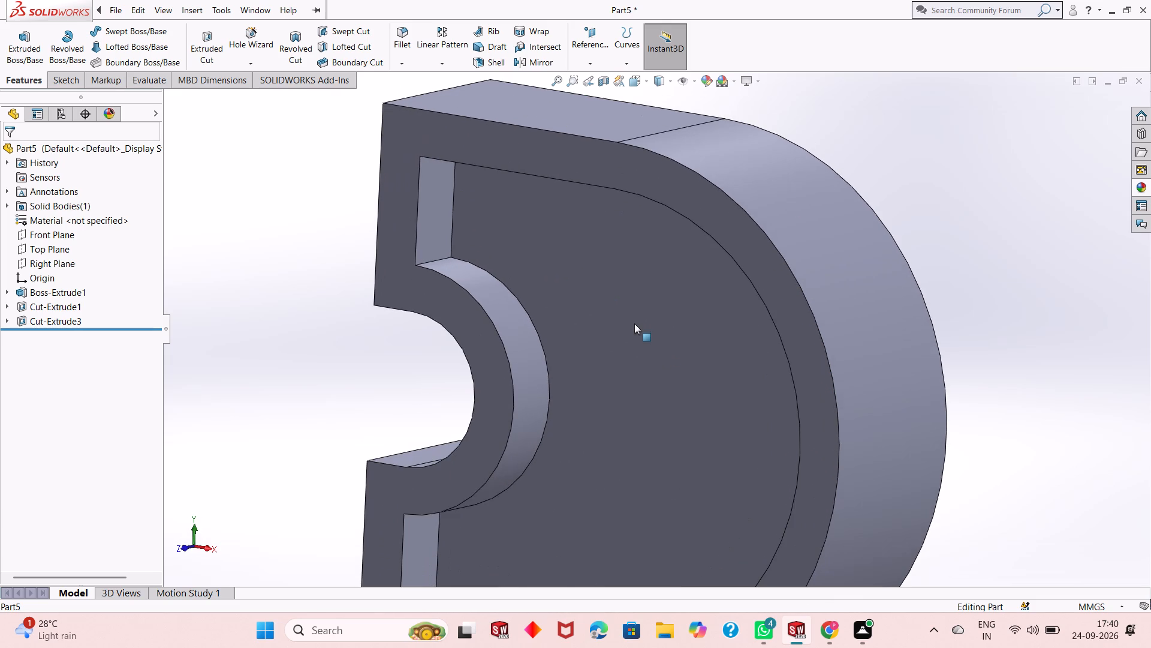
{"action": "scroll", "coordinate": [637, 325], "scroll_direction": "up", "scroll_amount": 1}
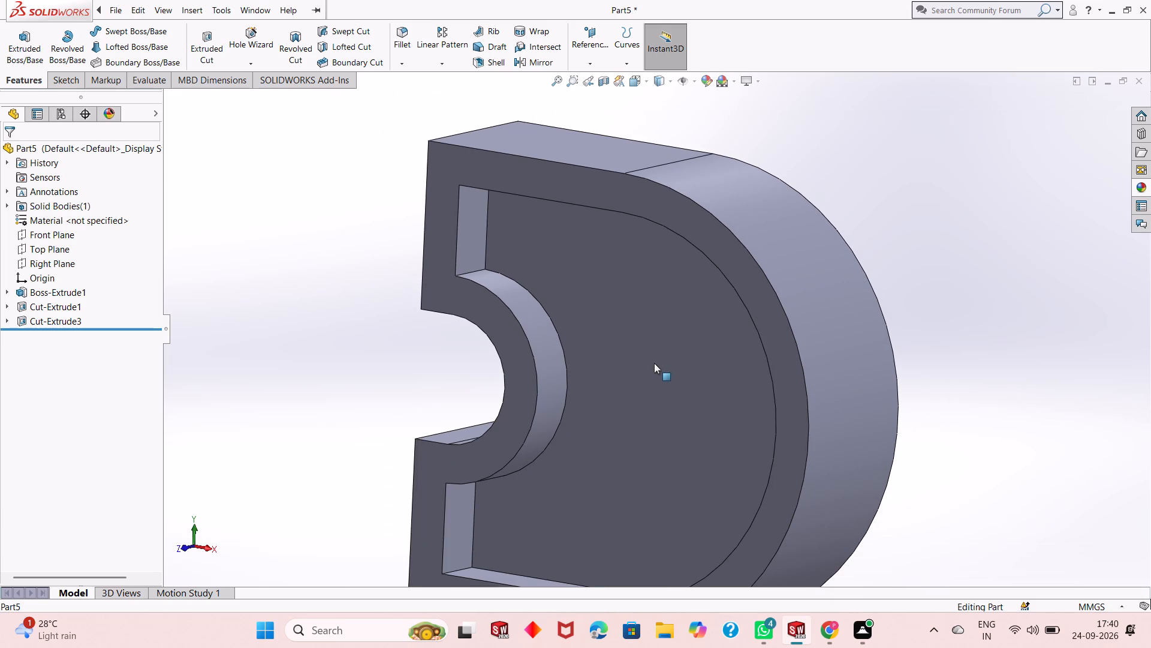
Examine the notched D-pocket, the round-ended opening and the outer walls from the front and from above.
{"action": "middle_click_drag", "start_coordinate": [654, 363], "coordinate": [629, 355]}
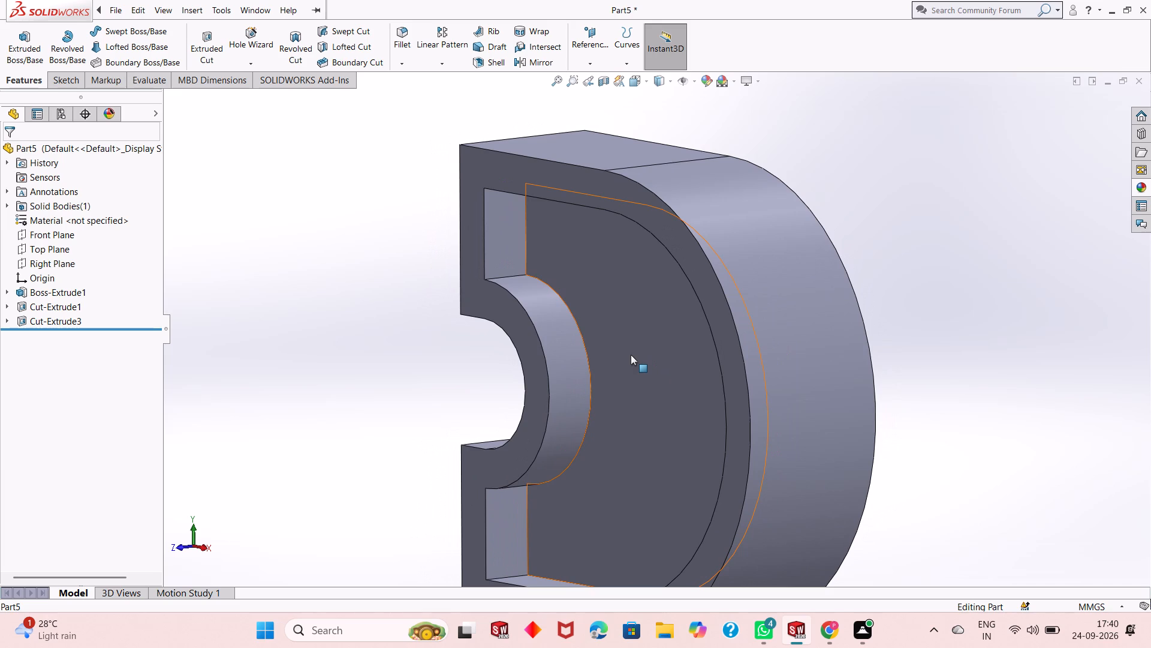
{"action": "scroll", "coordinate": [632, 352], "scroll_direction": "down", "scroll_amount": 2}
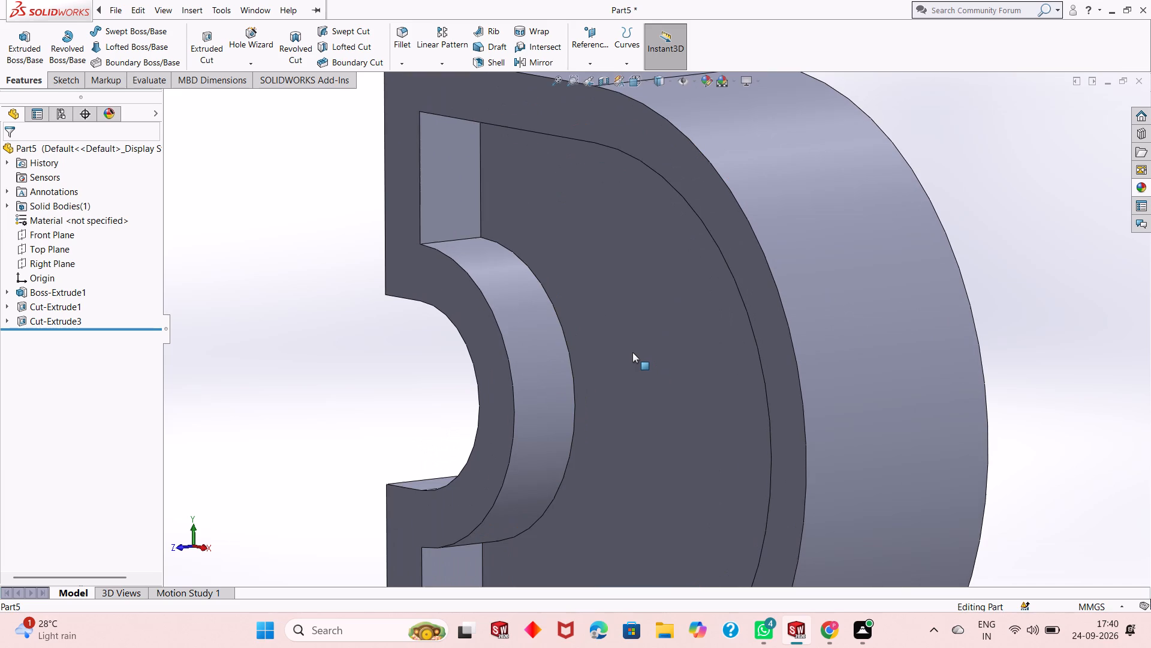
{"action": "scroll", "coordinate": [632, 352], "scroll_direction": "up", "scroll_amount": 2}
{"action": "middle_click_drag", "start_coordinate": [672, 334], "coordinate": [743, 315]}
{"action": "scroll", "coordinate": [724, 360], "scroll_direction": "up", "scroll_amount": 2}
{"action": "middle_click_drag", "start_coordinate": [697, 363], "coordinate": [680, 373]}
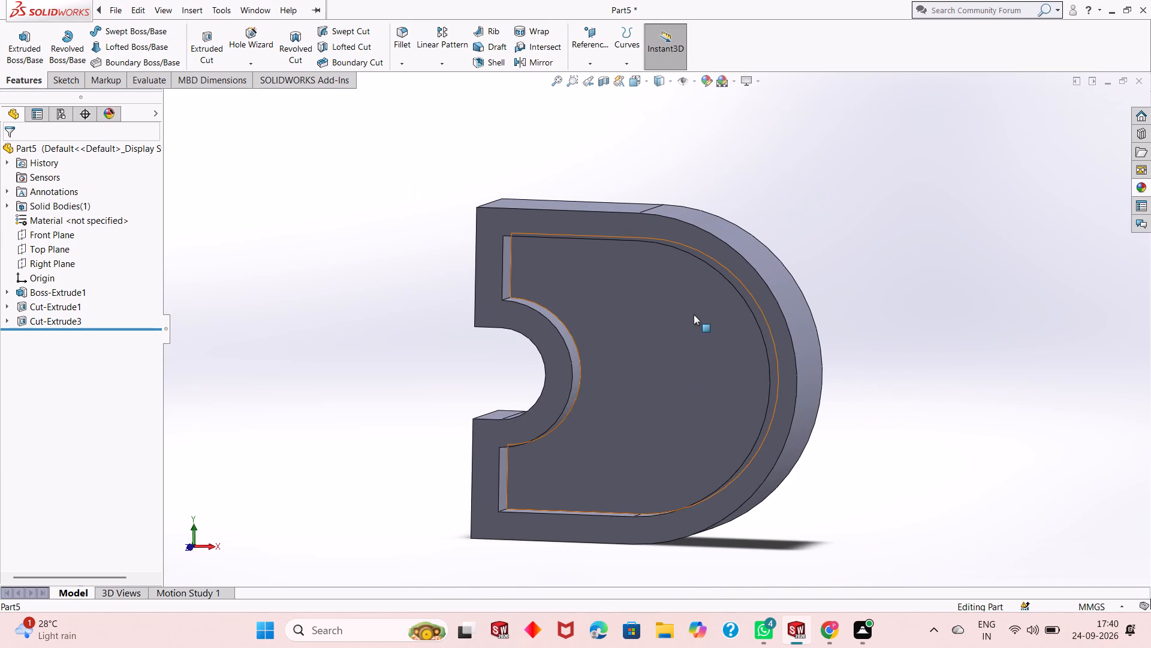
{"action": "scroll", "coordinate": [689, 315], "scroll_direction": "down", "scroll_amount": 1}
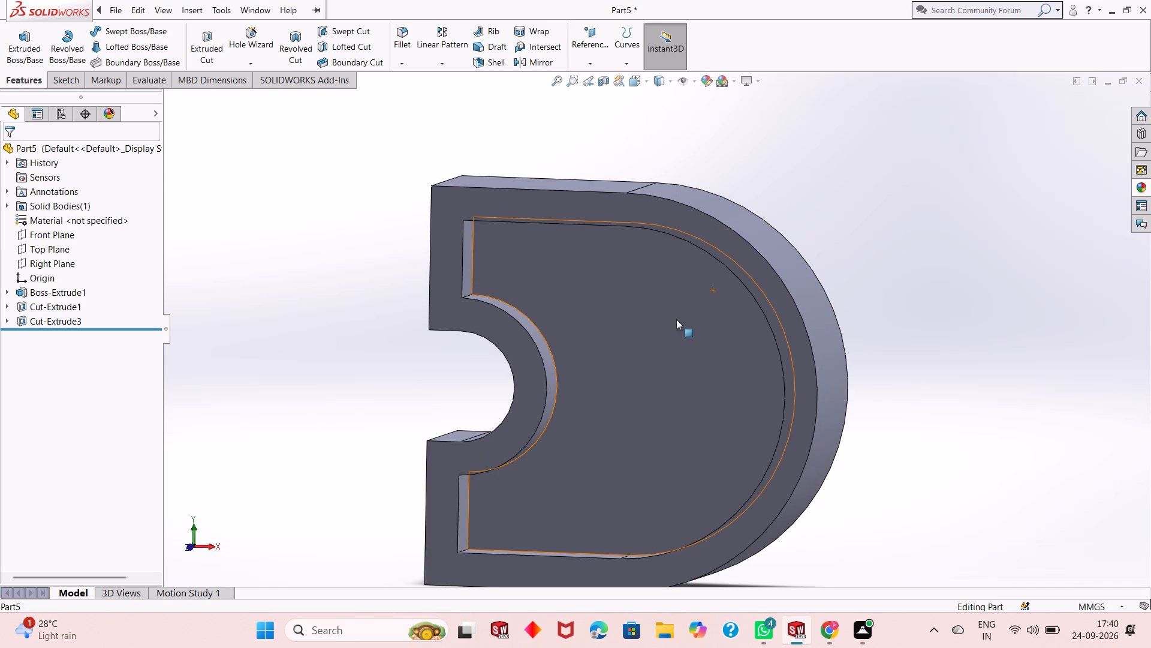
{"action": "scroll", "coordinate": [676, 319], "scroll_direction": "down", "scroll_amount": 3}
{"action": "scroll", "coordinate": [637, 346], "scroll_direction": "up", "scroll_amount": 3}
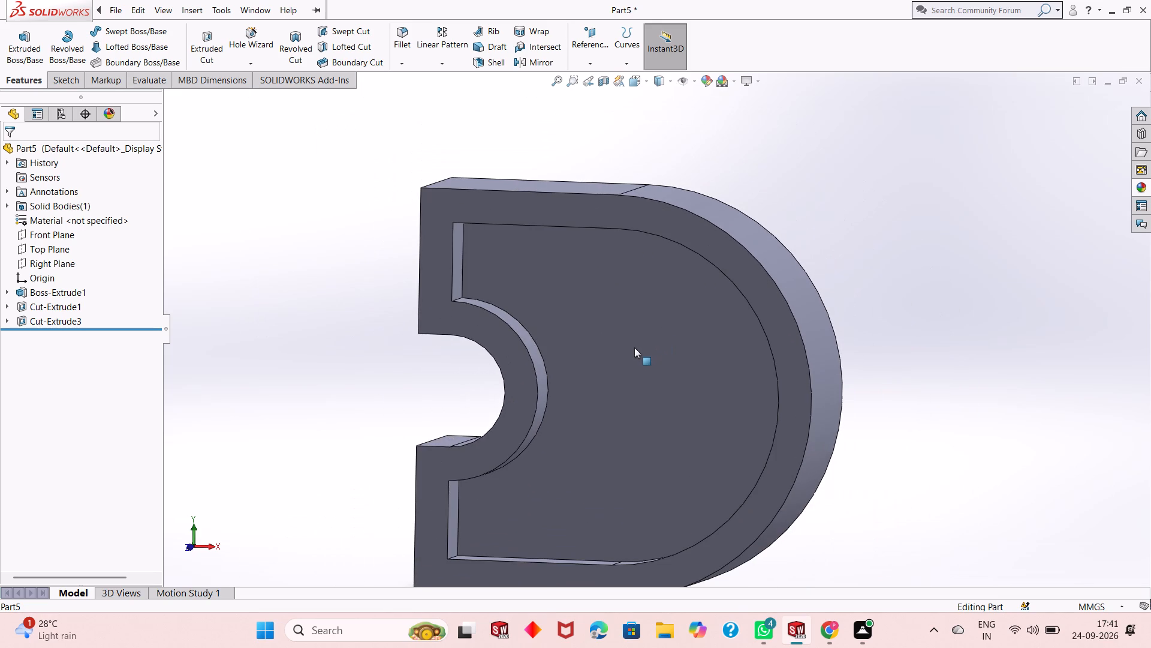
{"action": "middle_click_drag", "start_coordinate": [622, 338], "coordinate": [607, 342]}
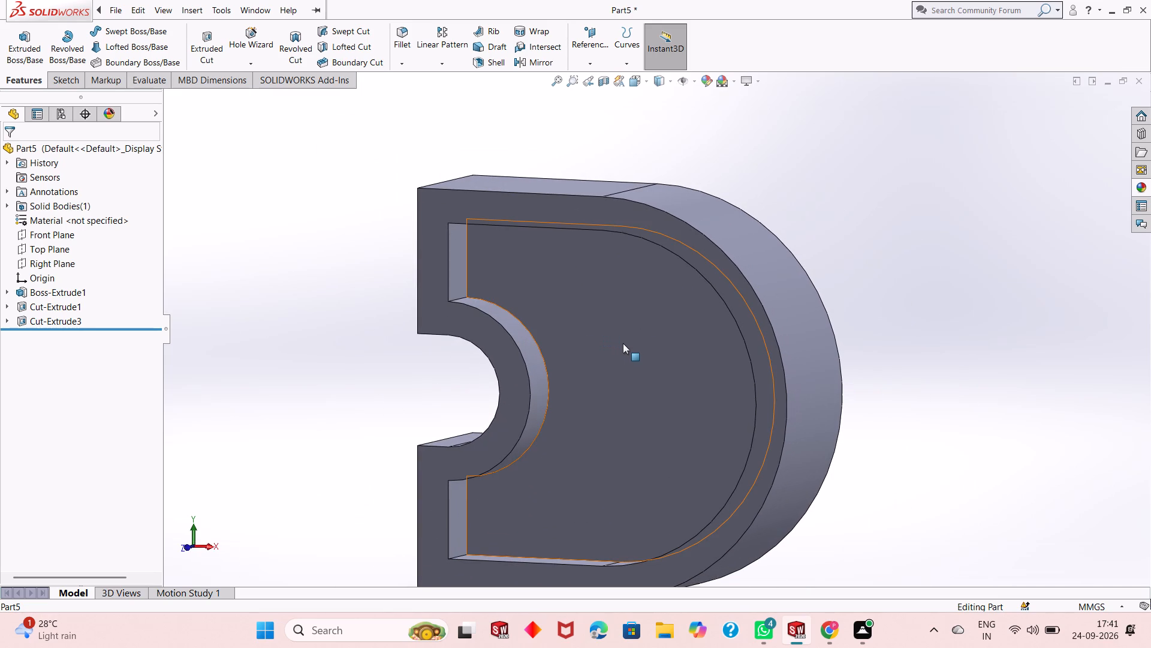
{"action": "scroll", "coordinate": [623, 343], "scroll_direction": "down", "scroll_amount": 1}
{"action": "scroll", "coordinate": [623, 343], "scroll_direction": "up", "scroll_amount": 1}
{"action": "scroll", "coordinate": [623, 341], "scroll_direction": "down", "scroll_amount": 2}
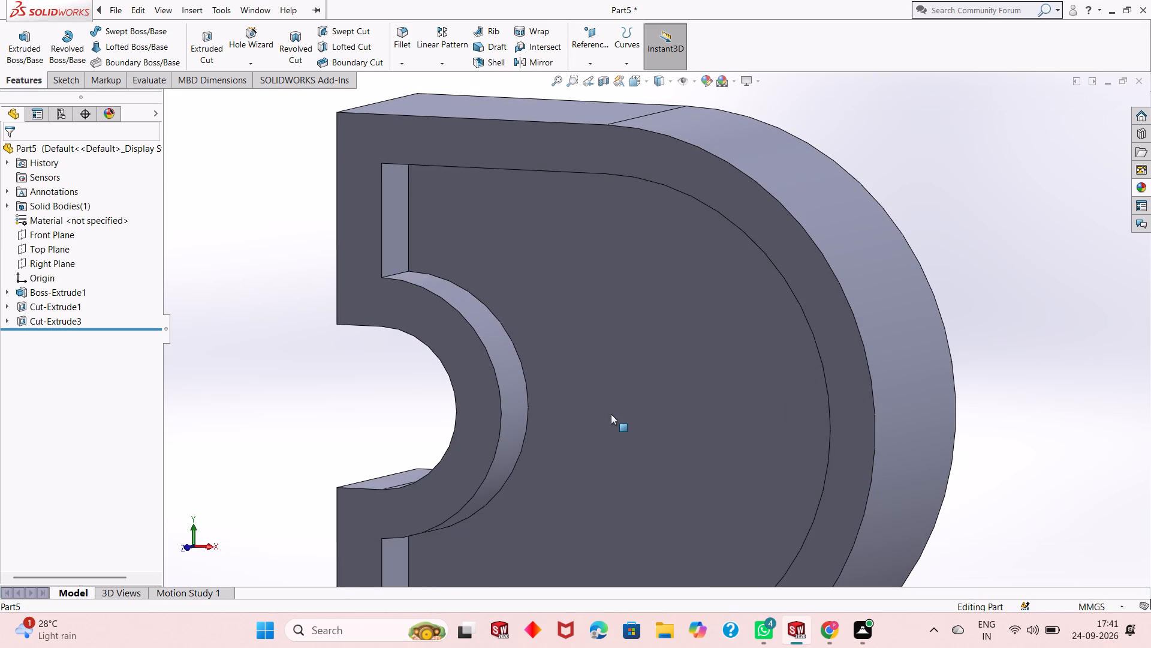
{"action": "scroll", "coordinate": [611, 414], "scroll_direction": "up", "scroll_amount": 1}
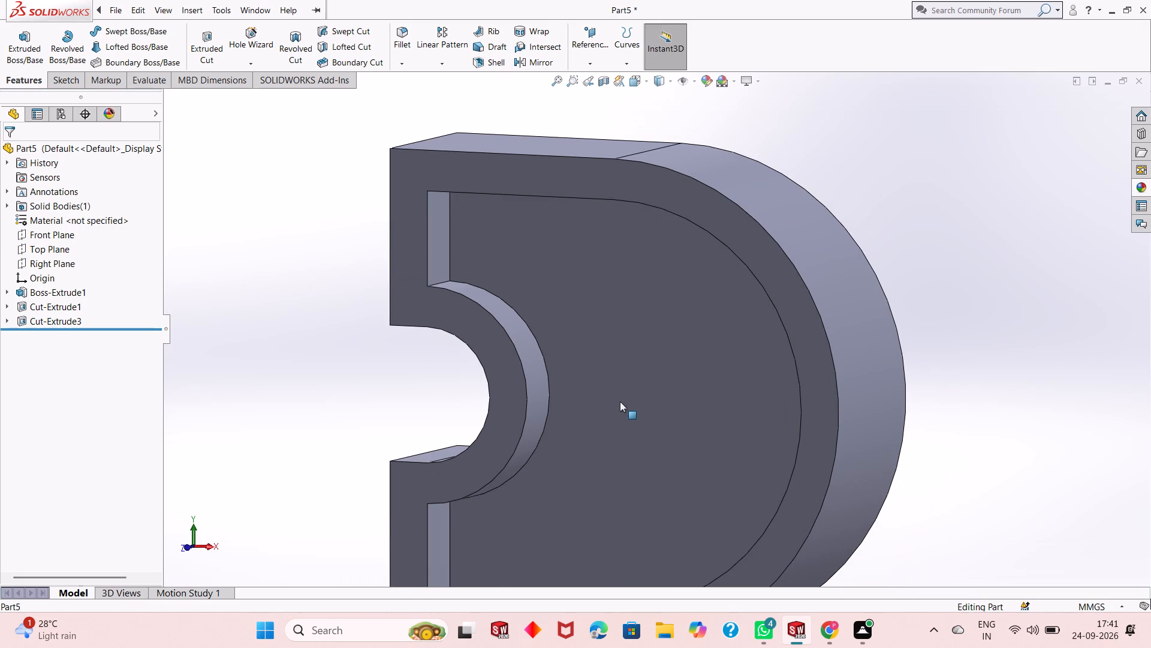
{"action": "scroll", "coordinate": [566, 334], "scroll_direction": "down", "scroll_amount": 1}
{"action": "scroll", "coordinate": [565, 334], "scroll_direction": "up", "scroll_amount": 3}
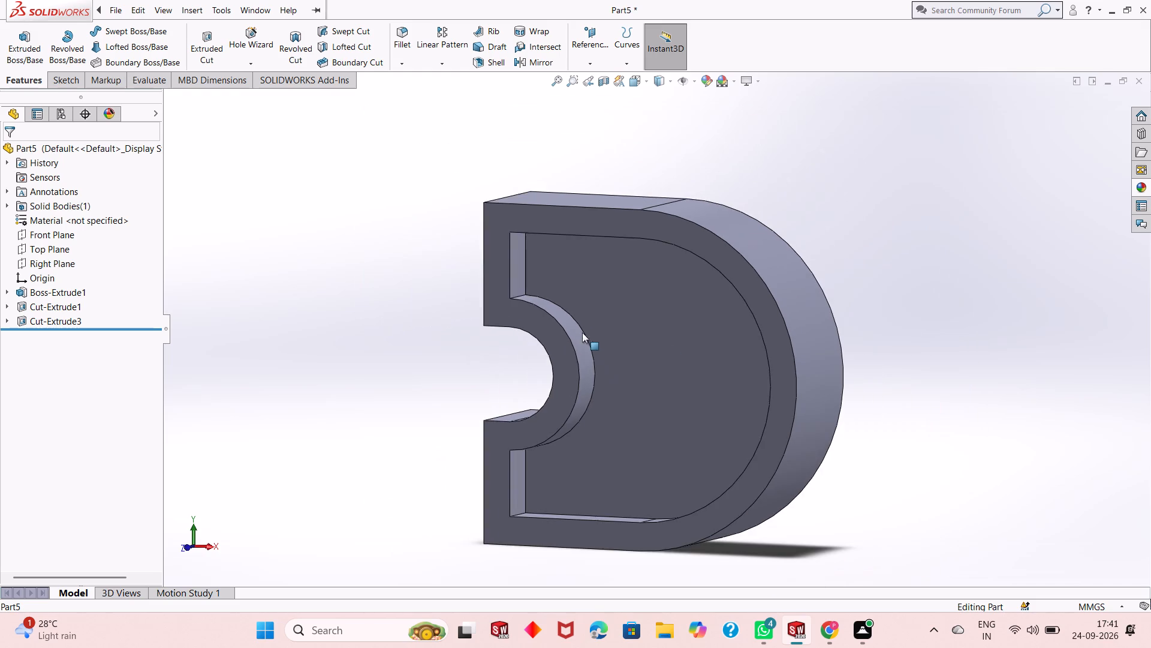
{"action": "scroll", "coordinate": [698, 338], "scroll_direction": "down", "scroll_amount": 3}
{"action": "scroll", "coordinate": [644, 332], "scroll_direction": "up", "scroll_amount": 3}
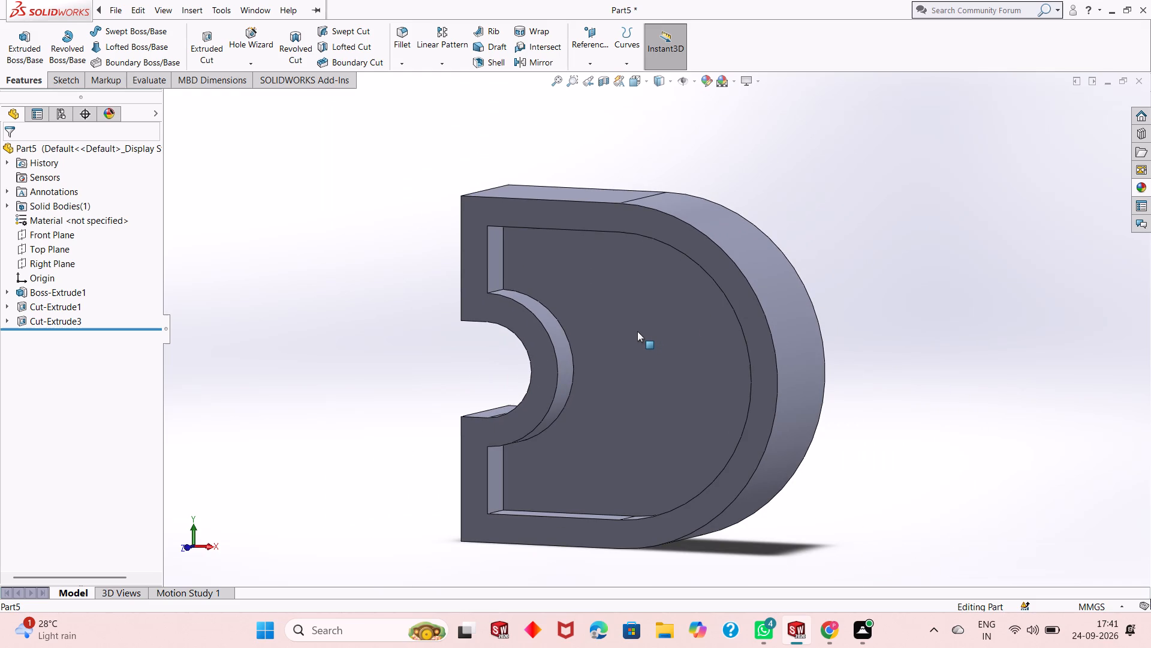
{"action": "scroll", "coordinate": [637, 331], "scroll_direction": "down", "scroll_amount": 2}
{"action": "scroll", "coordinate": [637, 332], "scroll_direction": "up", "scroll_amount": 1}
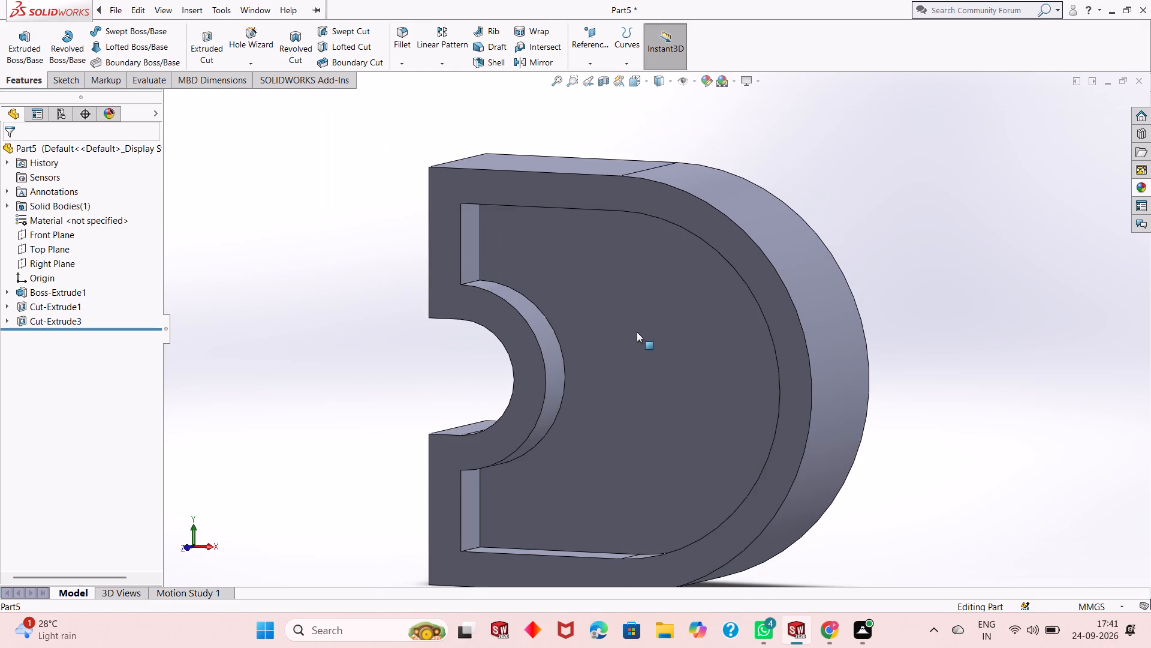
{"action": "scroll", "coordinate": [637, 332], "scroll_direction": "down", "scroll_amount": 1}
{"action": "scroll", "coordinate": [637, 332], "scroll_direction": "up", "scroll_amount": 1}
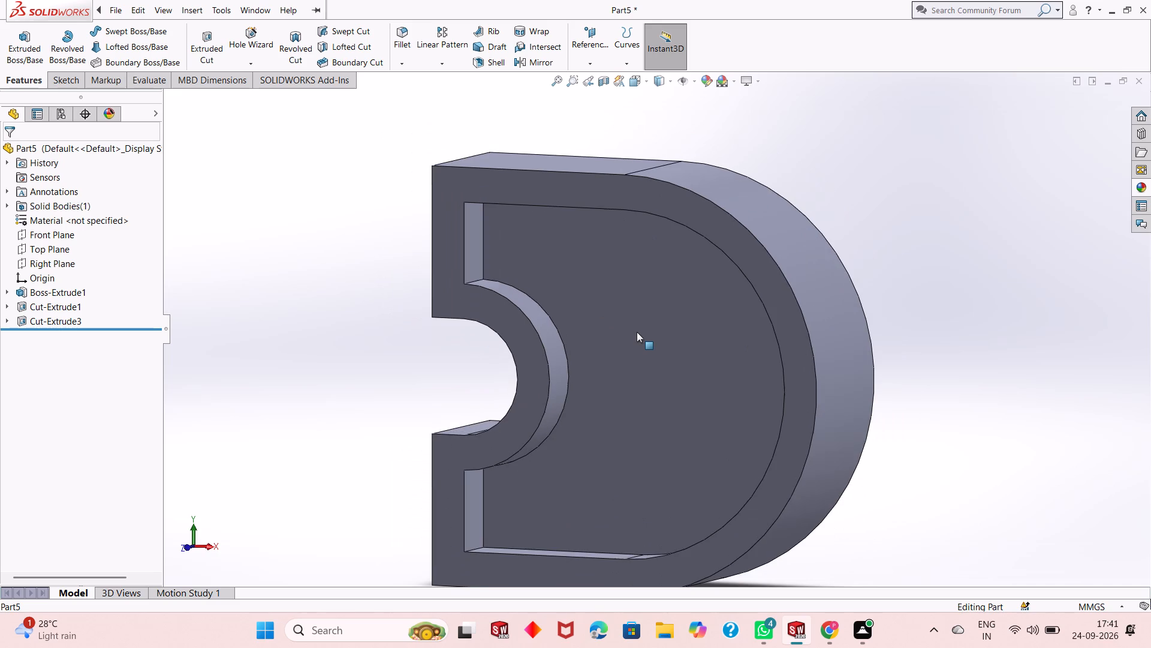
{"action": "middle_click_drag", "start_coordinate": [640, 326], "coordinate": [706, 312]}
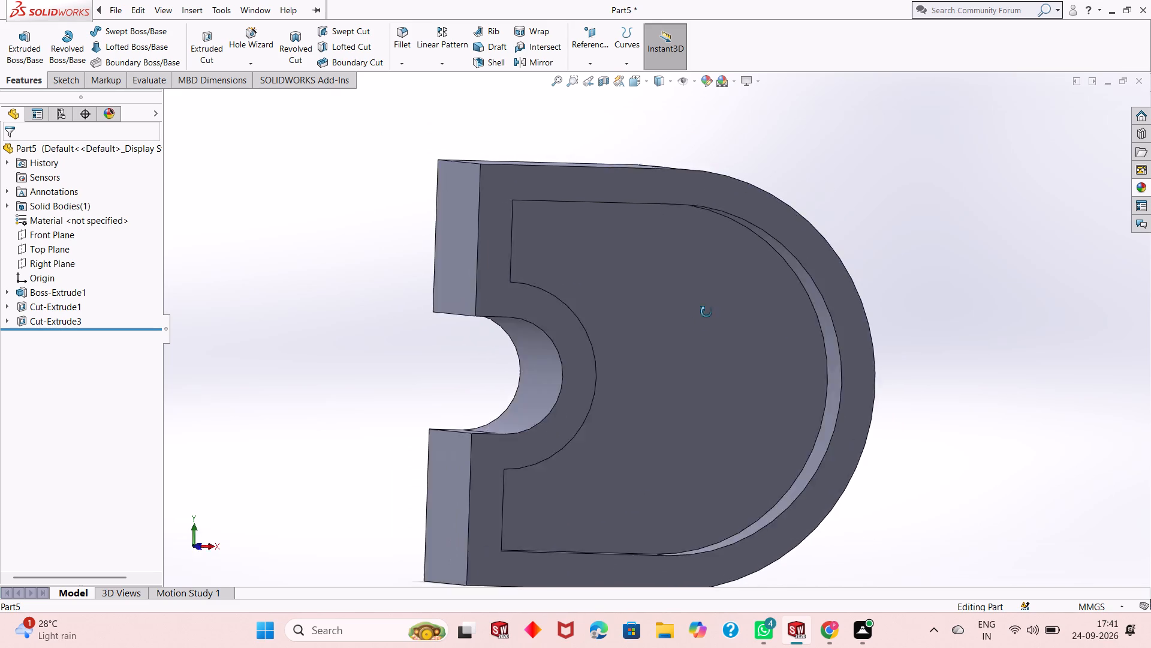
{"action": "middle_click_drag", "start_coordinate": [706, 312], "coordinate": [688, 314]}
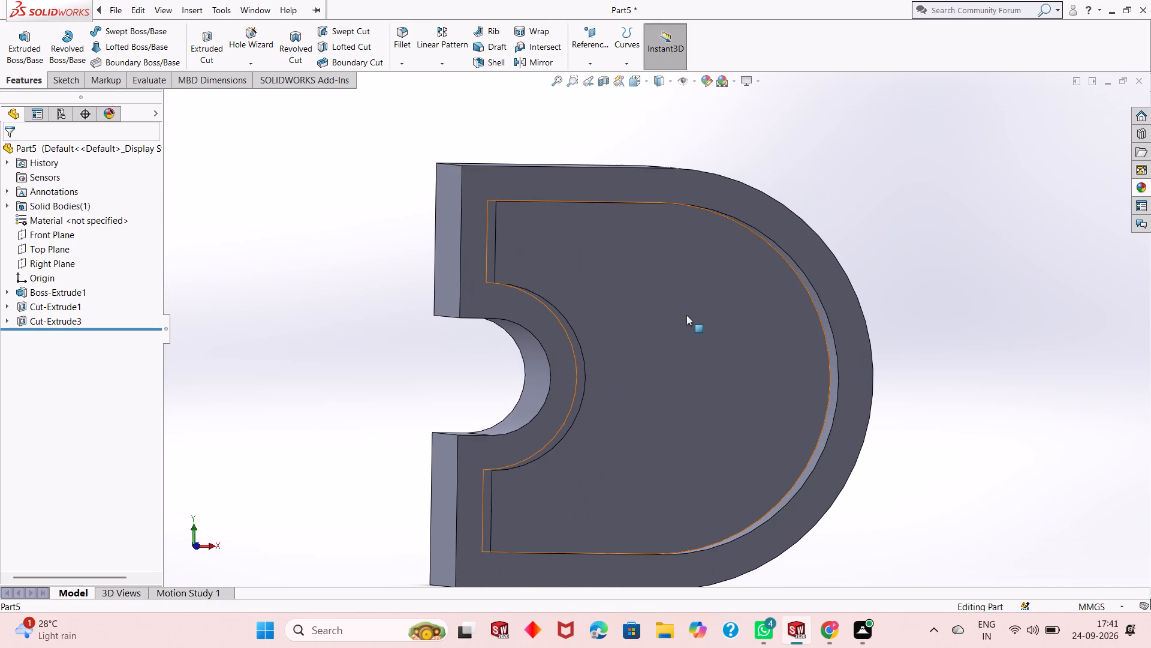
{"action": "middle_click_drag", "start_coordinate": [674, 316], "coordinate": [637, 336]}
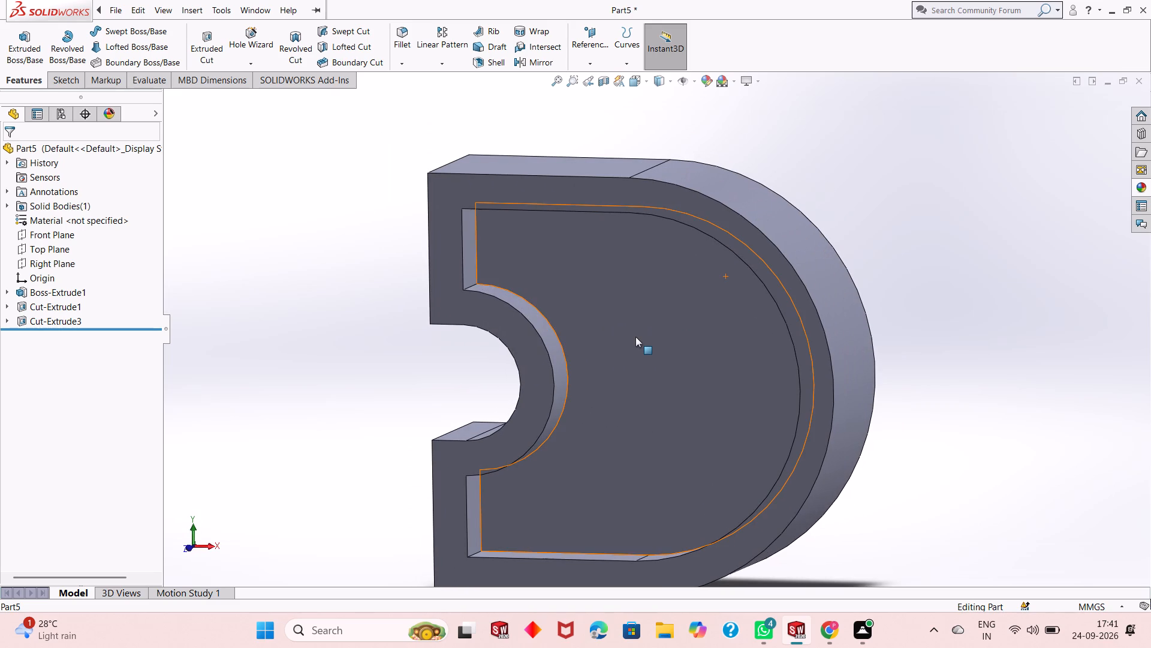
{"action": "middle_click_drag", "start_coordinate": [644, 333], "coordinate": [630, 317]}
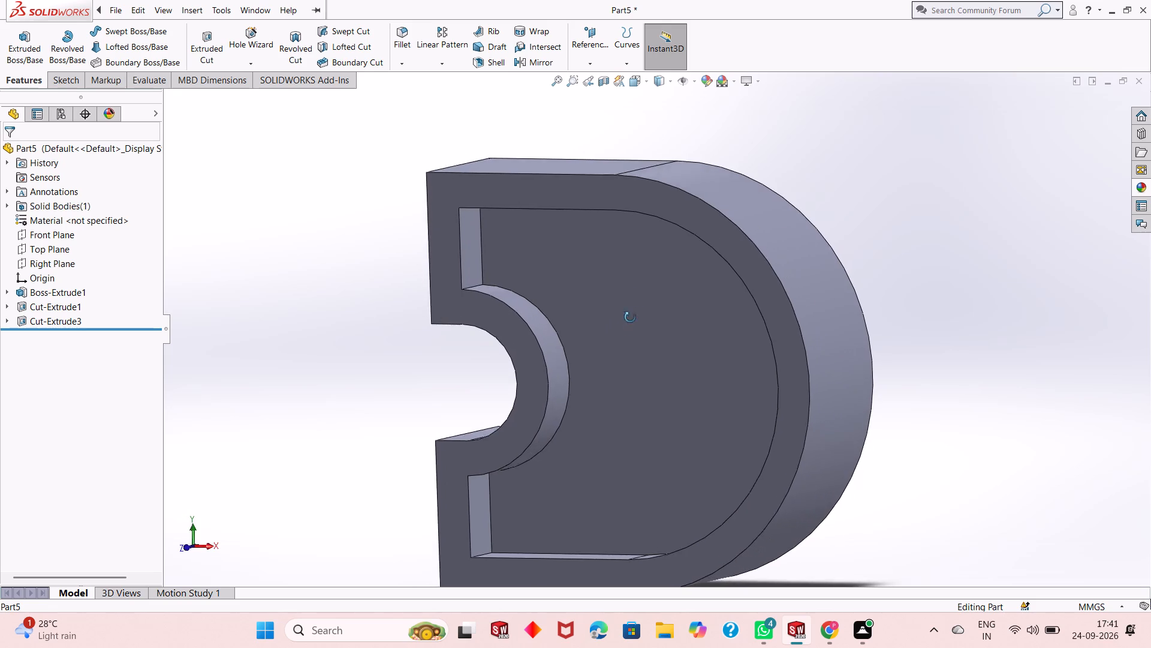
{"action": "middle_click_drag", "start_coordinate": [630, 317], "coordinate": [674, 312]}
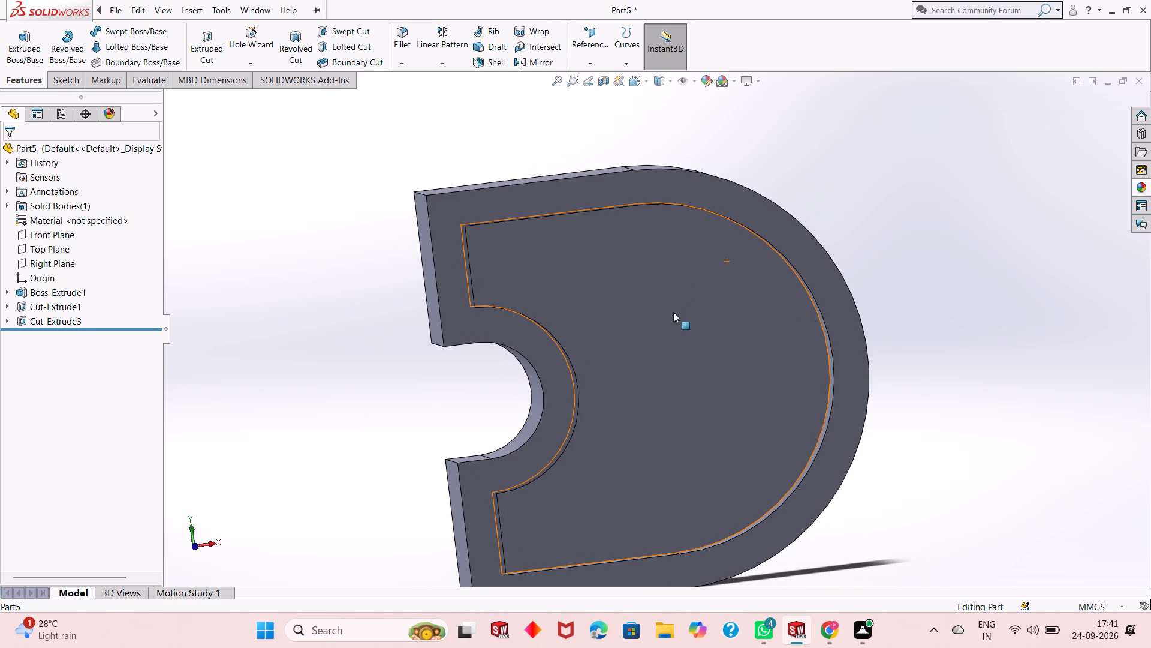
{"action": "middle_click_drag", "start_coordinate": [655, 312], "coordinate": [682, 456]}
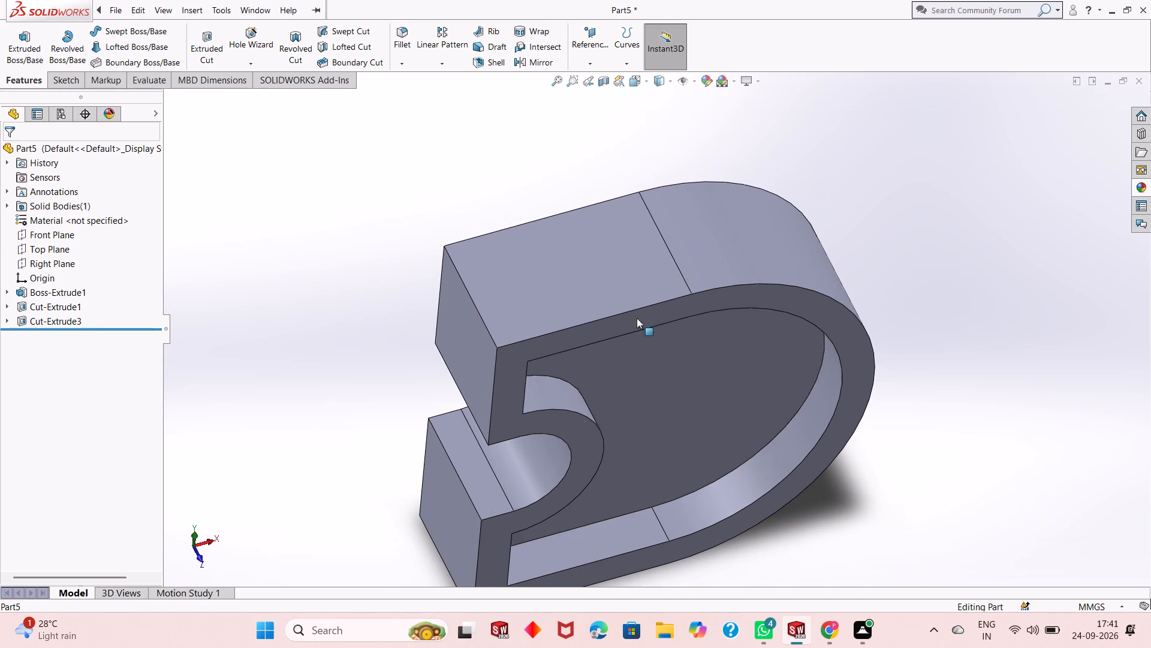
{"action": "middle_click_drag", "start_coordinate": [742, 423], "coordinate": [781, 354]}
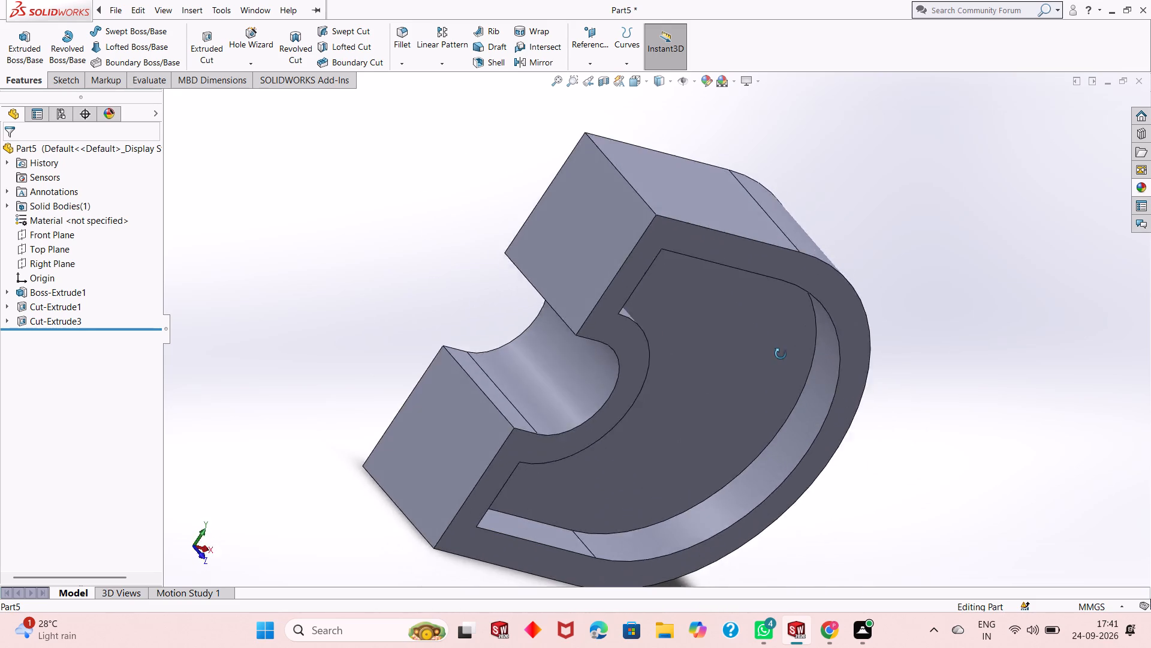
{"action": "middle_click_drag", "start_coordinate": [781, 354], "coordinate": [737, 413]}
{"action": "middle_click", "coordinate": [736, 417]}
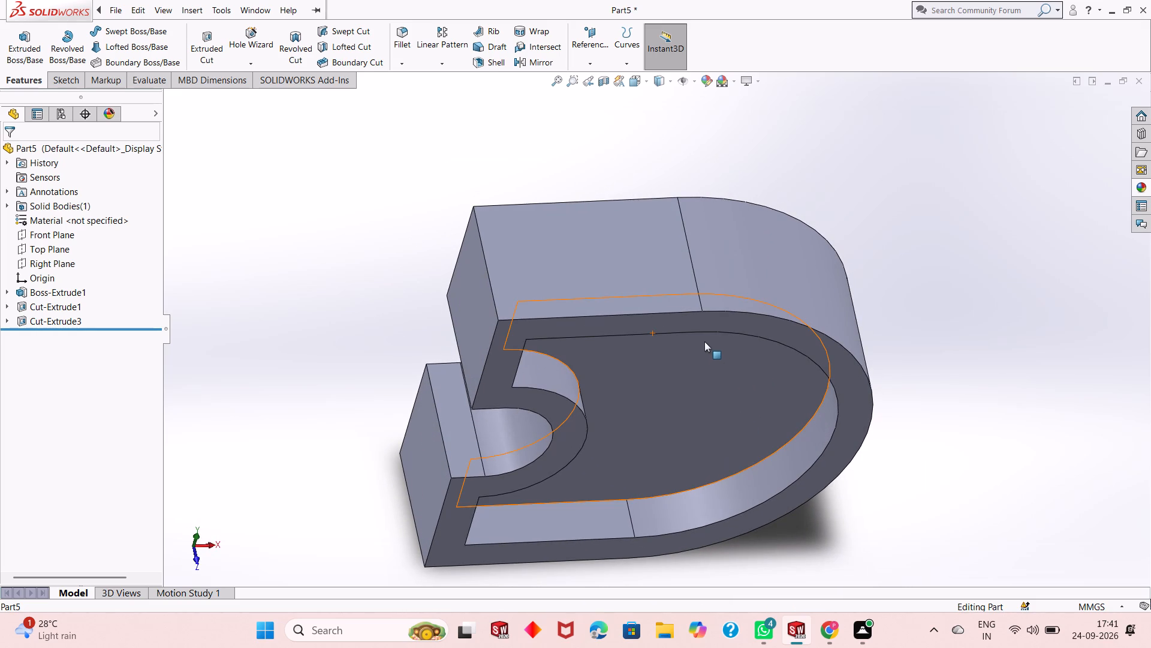
{"action": "middle_click_drag", "start_coordinate": [706, 338], "coordinate": [700, 373]}
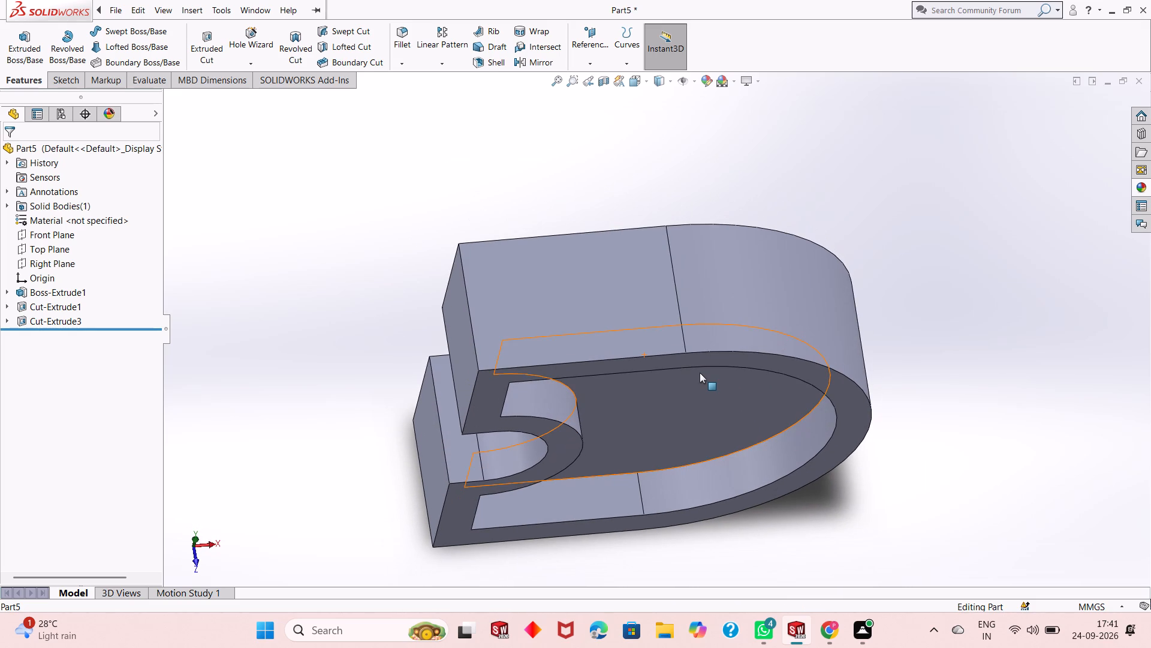
{"action": "scroll", "coordinate": [692, 429], "scroll_direction": "up", "scroll_amount": 1}
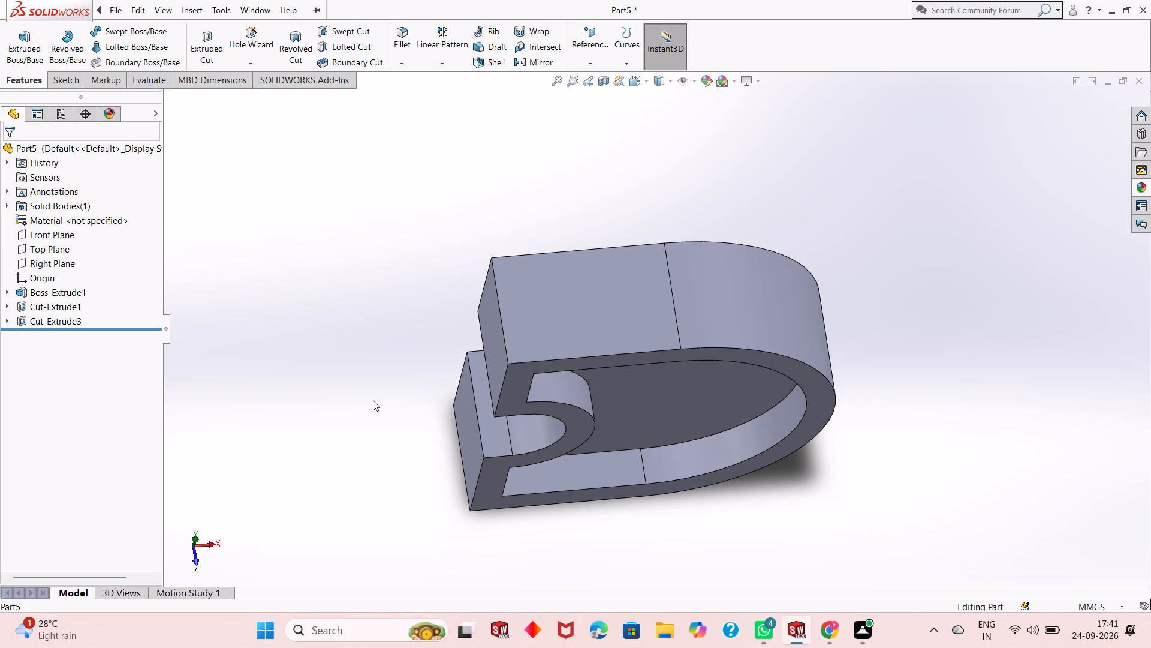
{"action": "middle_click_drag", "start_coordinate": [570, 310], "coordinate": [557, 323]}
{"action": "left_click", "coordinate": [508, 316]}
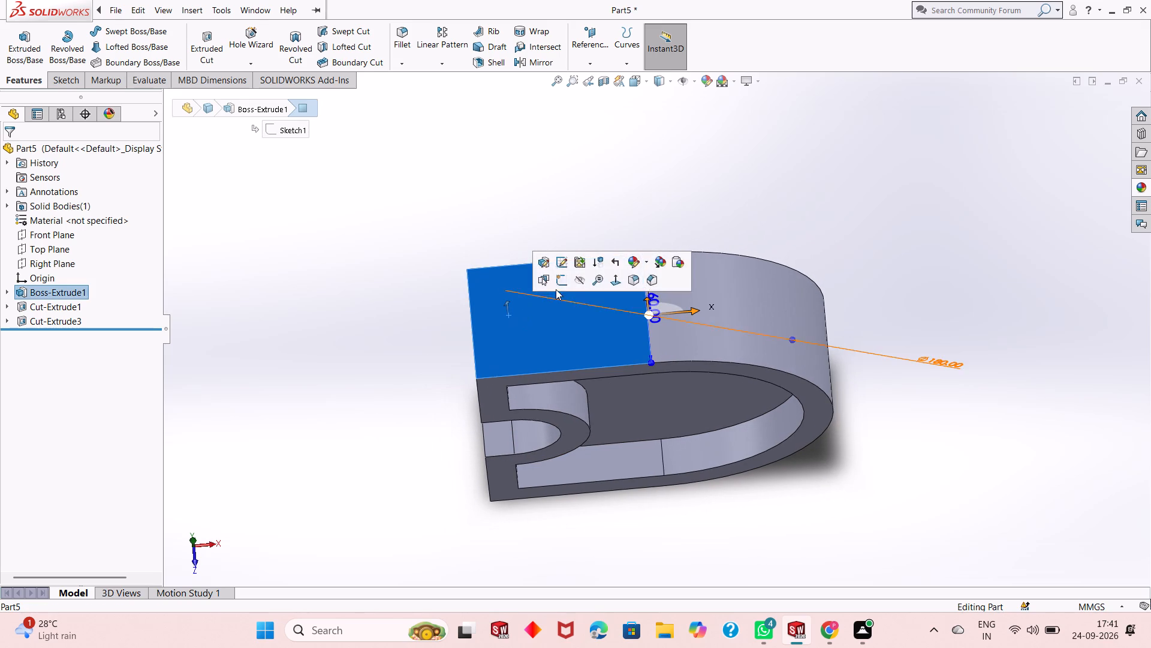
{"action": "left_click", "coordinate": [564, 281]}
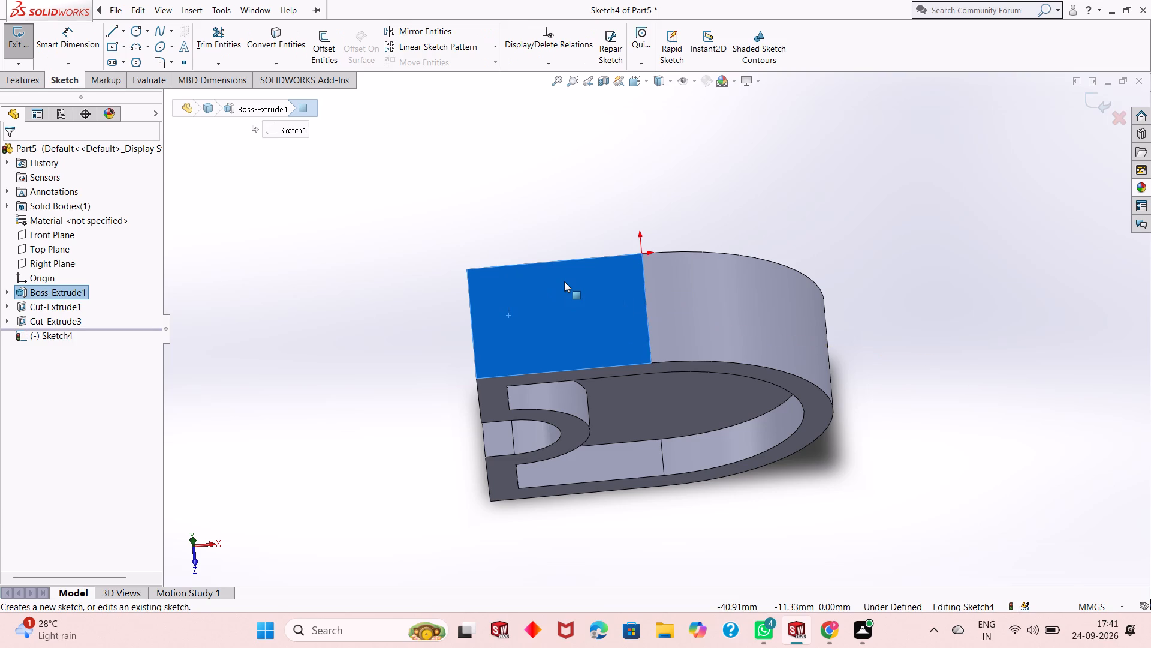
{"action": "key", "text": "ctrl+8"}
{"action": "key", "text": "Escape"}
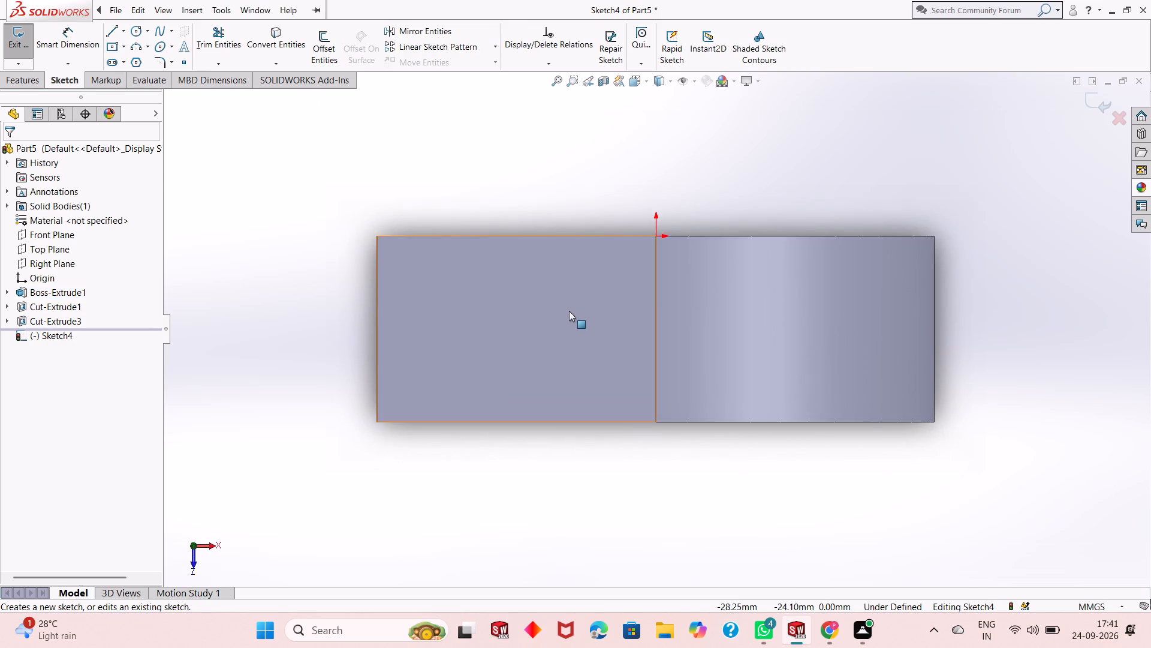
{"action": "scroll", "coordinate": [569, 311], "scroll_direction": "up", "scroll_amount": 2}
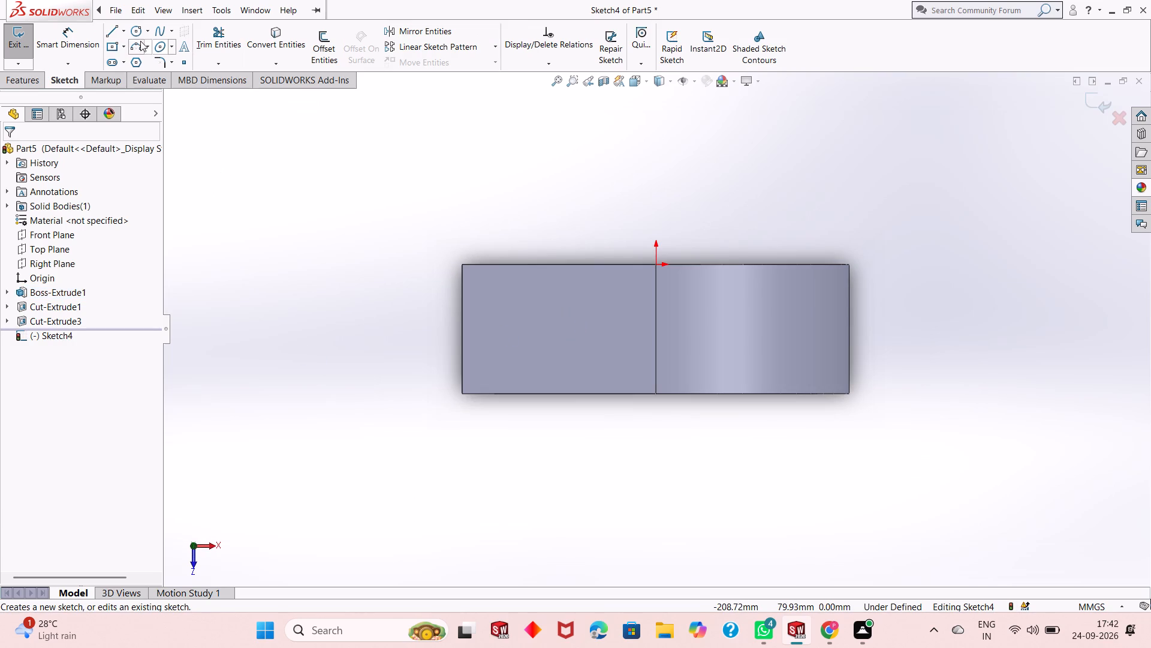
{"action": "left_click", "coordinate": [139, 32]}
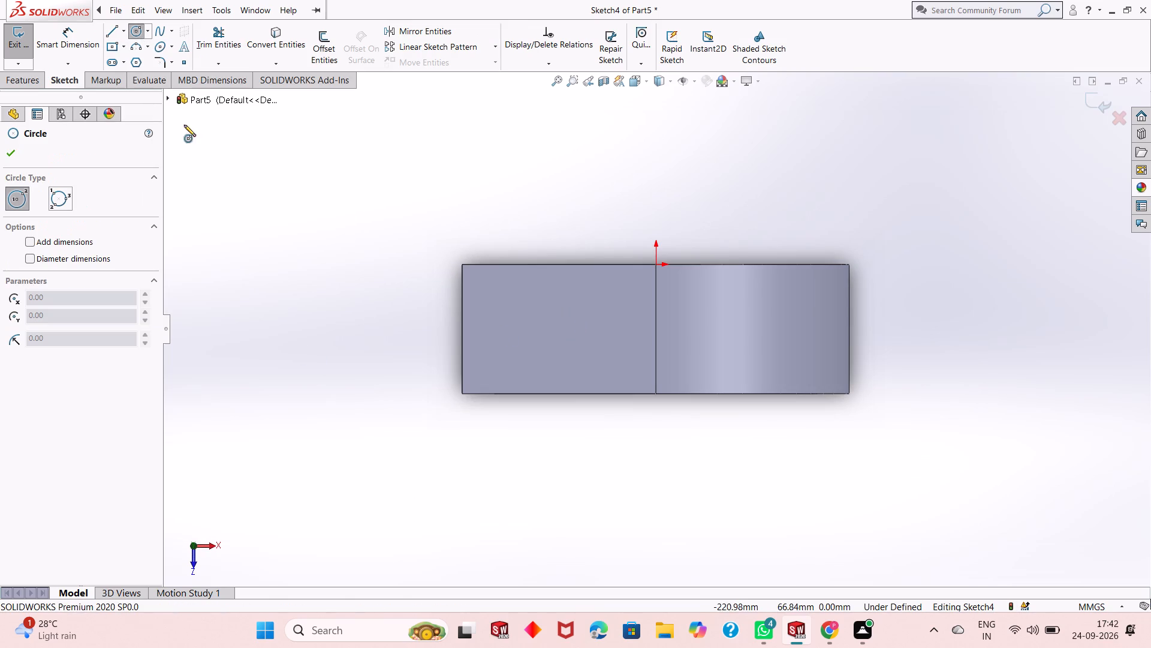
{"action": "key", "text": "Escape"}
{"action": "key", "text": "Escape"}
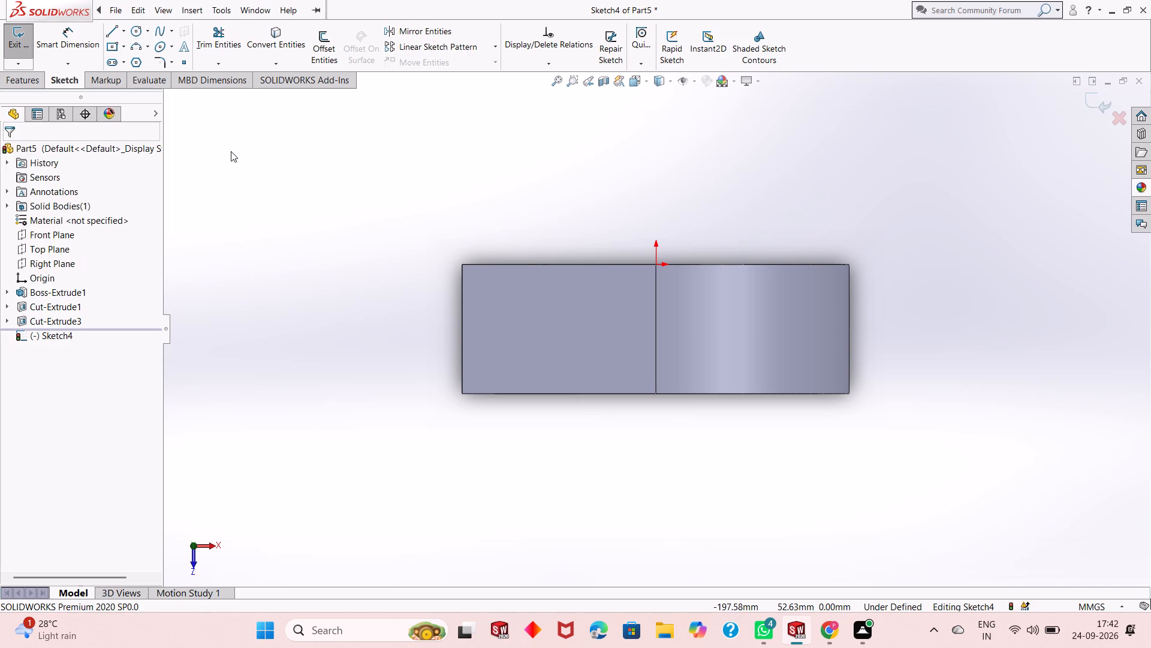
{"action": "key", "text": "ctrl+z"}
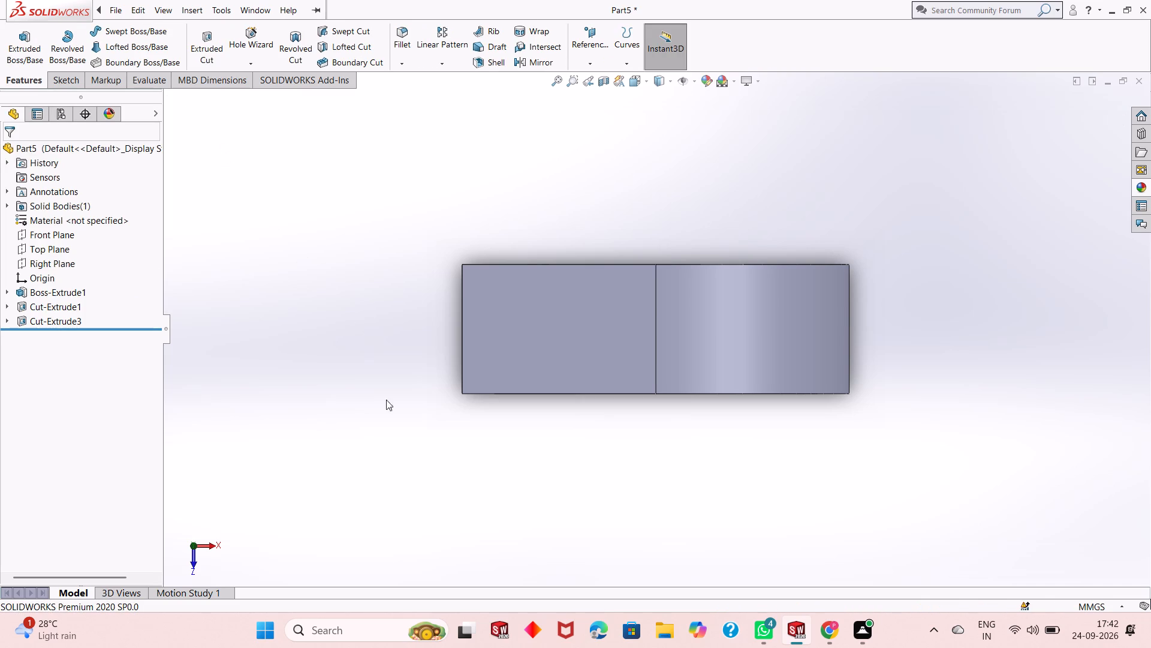
Examine the solid's flat upper side, the pocket rim and the opening from oblique and front views.
{"action": "middle_click_drag", "start_coordinate": [545, 437], "coordinate": [536, 341]}
{"action": "scroll", "coordinate": [525, 301], "scroll_direction": "up", "scroll_amount": 1}
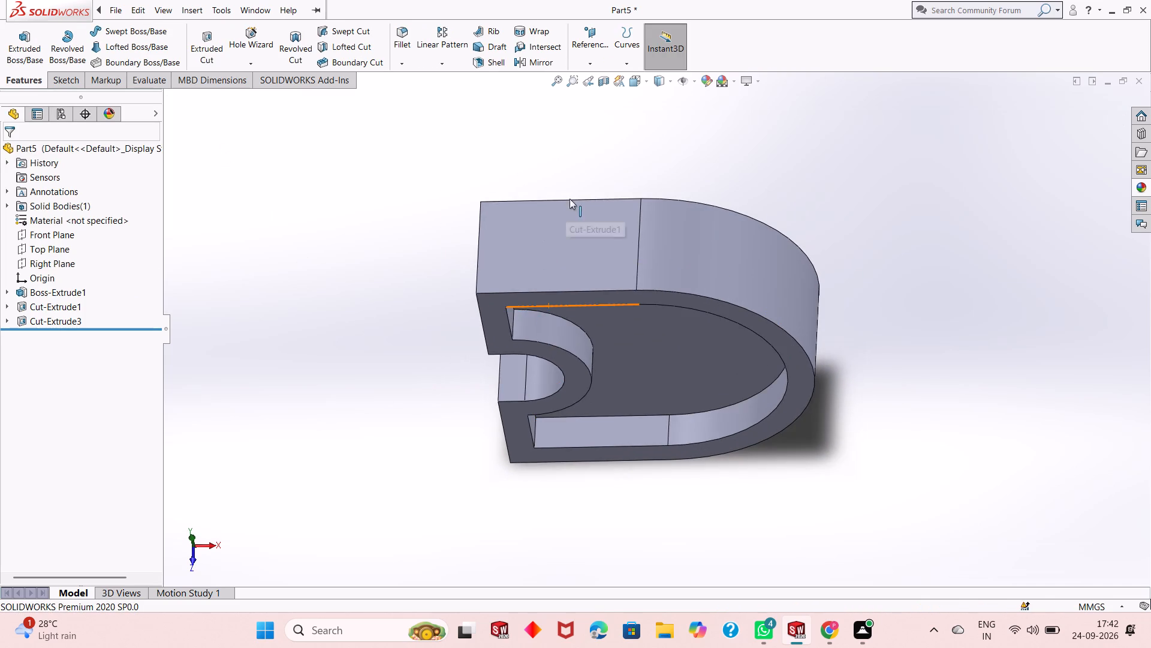
{"action": "scroll", "coordinate": [570, 199], "scroll_direction": "down", "scroll_amount": 1}
{"action": "middle_click_drag", "start_coordinate": [507, 318], "coordinate": [523, 223]}
{"action": "scroll", "coordinate": [532, 200], "scroll_direction": "up", "scroll_amount": 2}
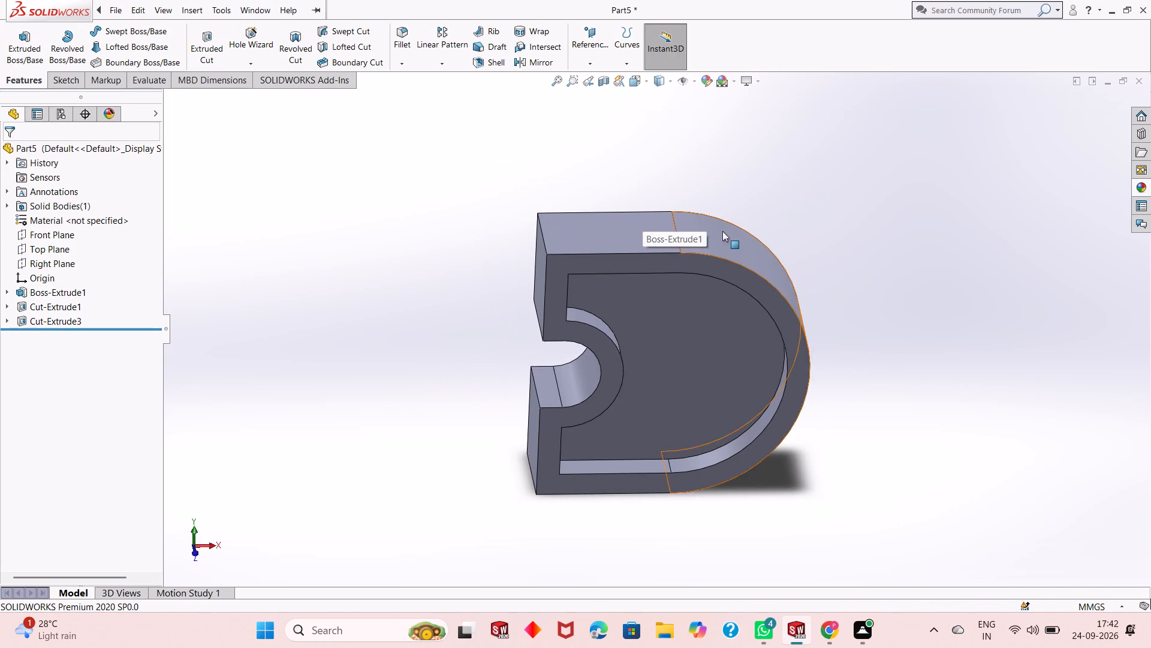
{"action": "scroll", "coordinate": [722, 233], "scroll_direction": "down", "scroll_amount": 1}
{"action": "middle_click_drag", "start_coordinate": [663, 374], "coordinate": [644, 333]}
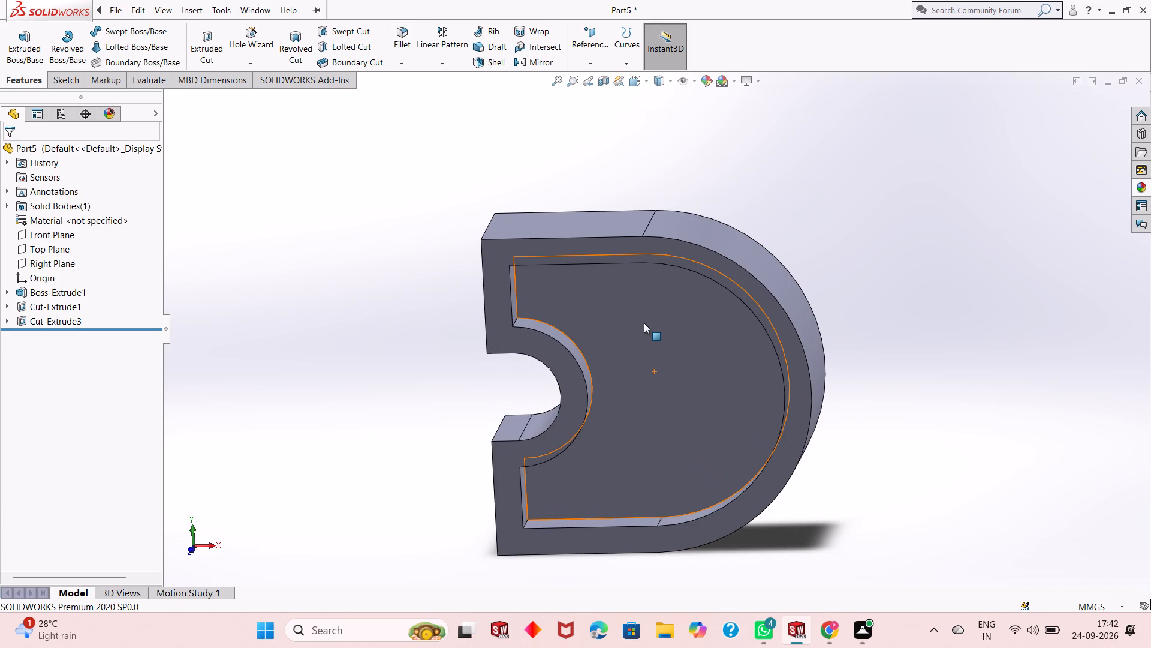
{"action": "scroll", "coordinate": [644, 323], "scroll_direction": "up", "scroll_amount": 2}
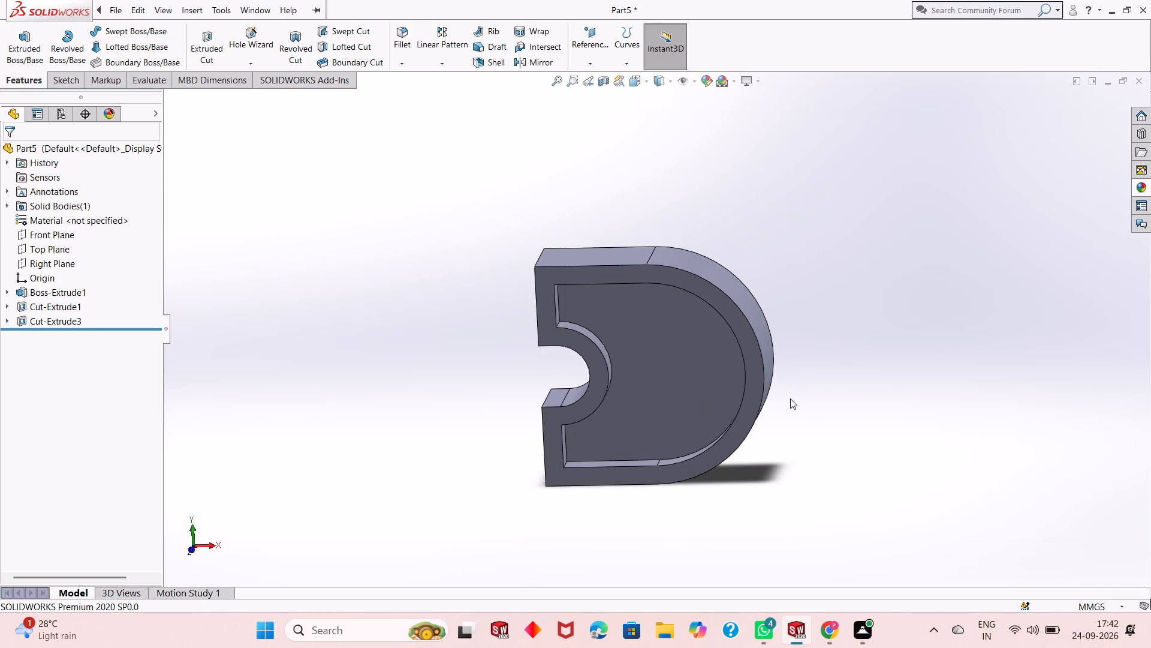
{"action": "scroll", "coordinate": [797, 391], "scroll_direction": "down", "scroll_amount": 3}
{"action": "scroll", "coordinate": [562, 400], "scroll_direction": "up", "scroll_amount": 1}
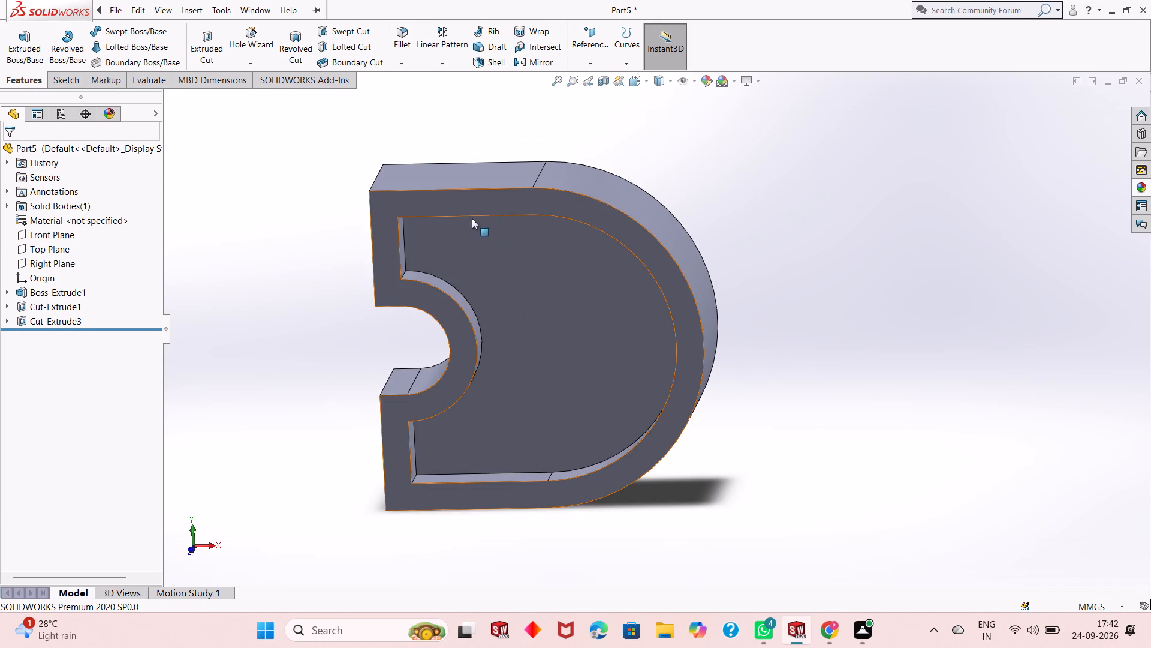
{"action": "middle_click_drag", "start_coordinate": [534, 337], "coordinate": [545, 297]}
{"action": "scroll", "coordinate": [545, 297], "scroll_direction": "up", "scroll_amount": 2}
{"action": "scroll", "coordinate": [547, 294], "scroll_direction": "down", "scroll_amount": 1}
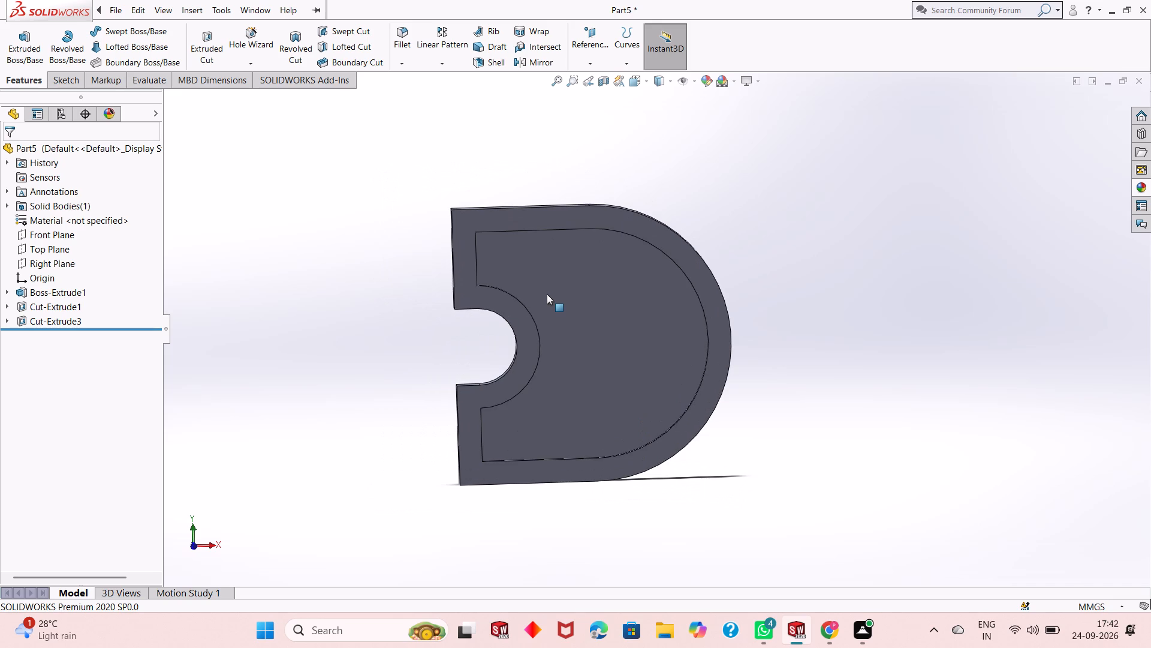
Start a new reference plane offset from the Top Plane.
{"action": "scroll", "coordinate": [547, 294], "scroll_direction": "up", "scroll_amount": 1}
{"action": "scroll", "coordinate": [547, 294], "scroll_direction": "down", "scroll_amount": 1}
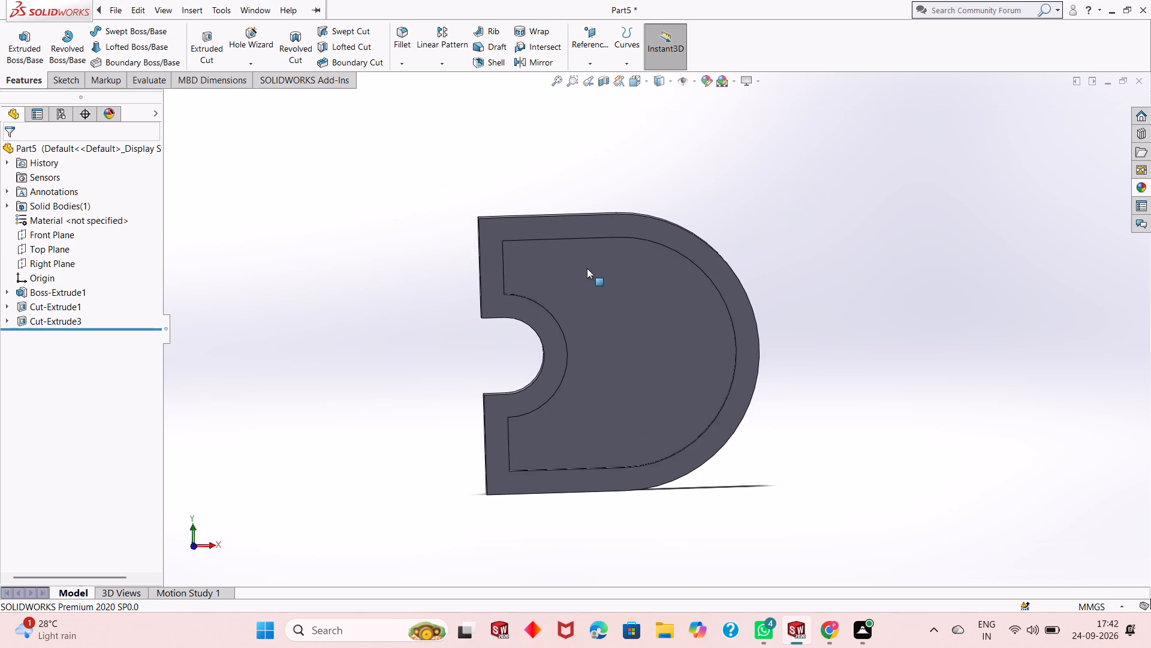
{"action": "middle_click_drag", "start_coordinate": [587, 277], "coordinate": [580, 308]}
{"action": "scroll", "coordinate": [580, 308], "scroll_direction": "up", "scroll_amount": 2}
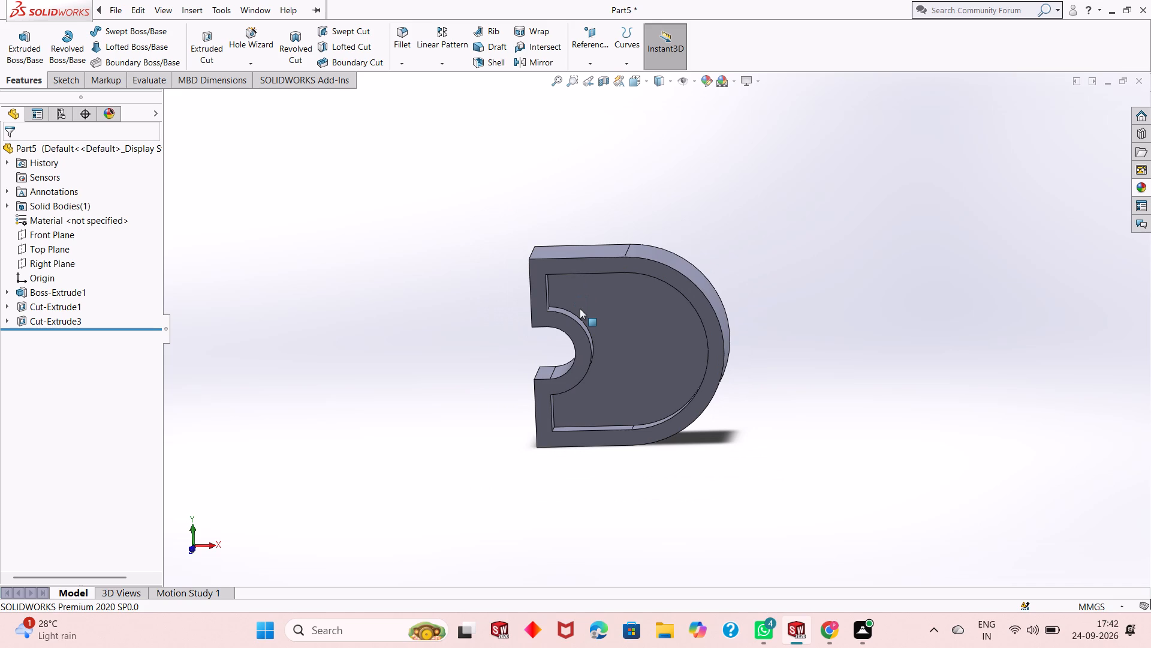
{"action": "left_click", "coordinate": [603, 67]}
{"action": "left_click", "coordinate": [605, 74]}
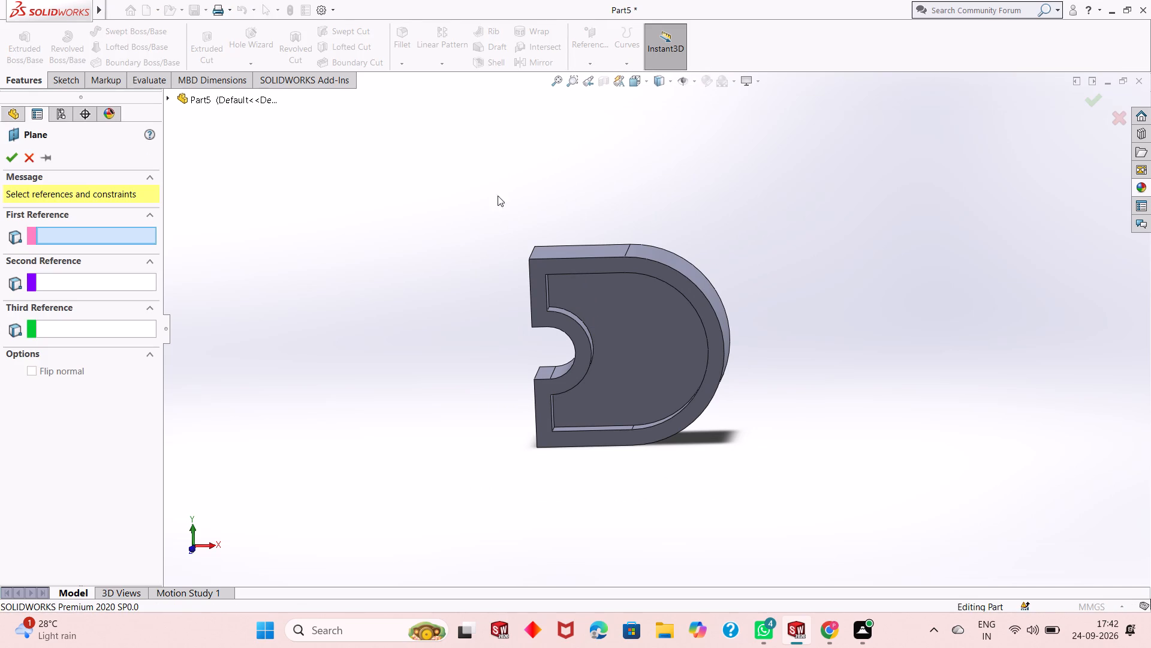
{"action": "left_click", "coordinate": [170, 98]}
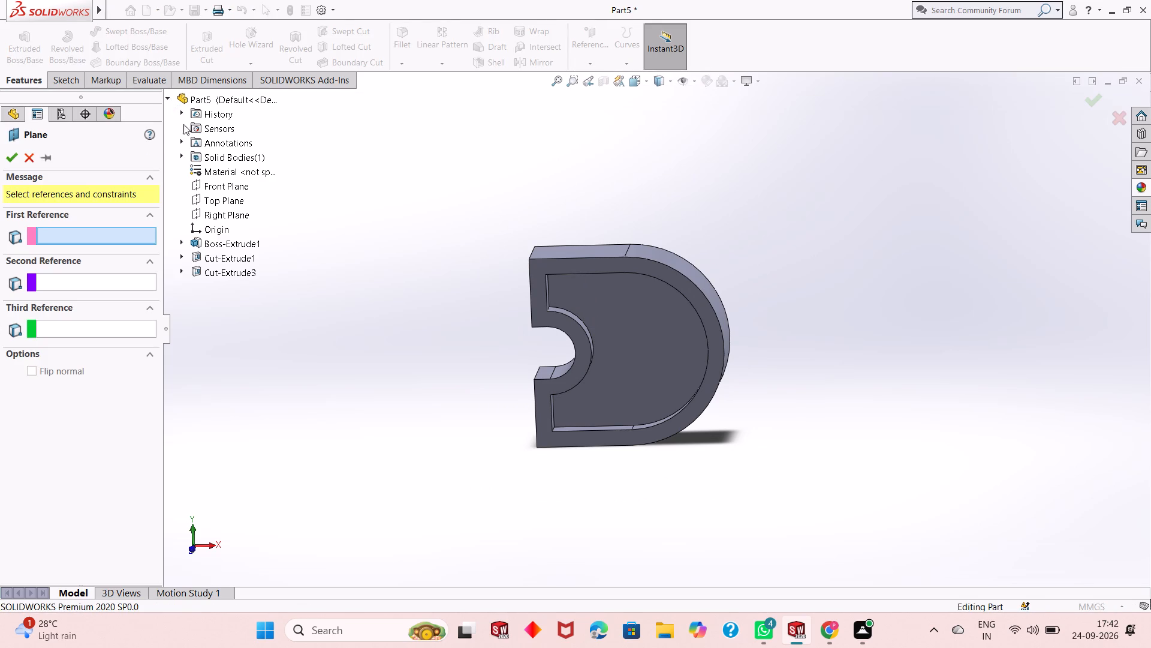
{"action": "left_click", "coordinate": [222, 198]}
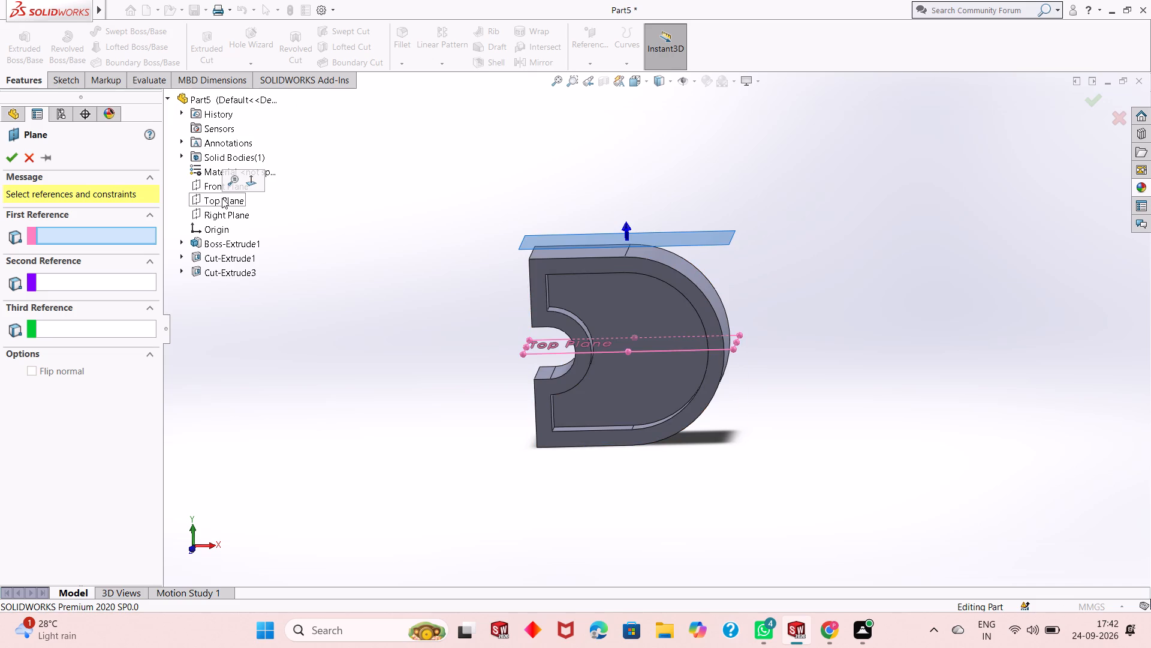
{"action": "middle_click_drag", "start_coordinate": [544, 298], "coordinate": [552, 272]}
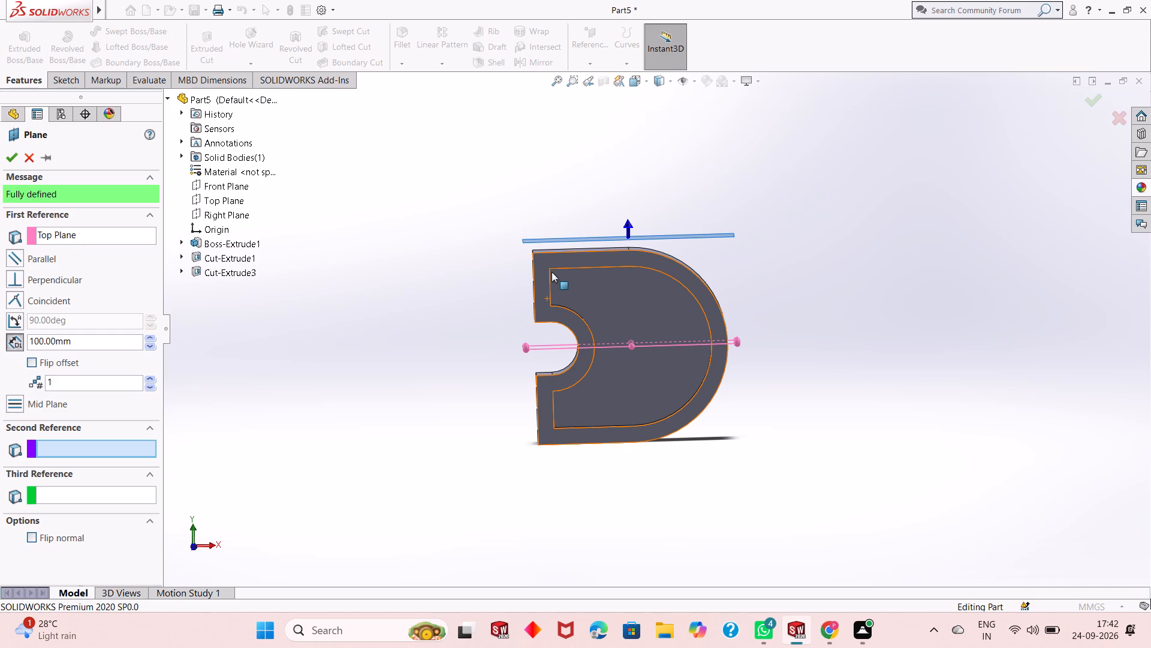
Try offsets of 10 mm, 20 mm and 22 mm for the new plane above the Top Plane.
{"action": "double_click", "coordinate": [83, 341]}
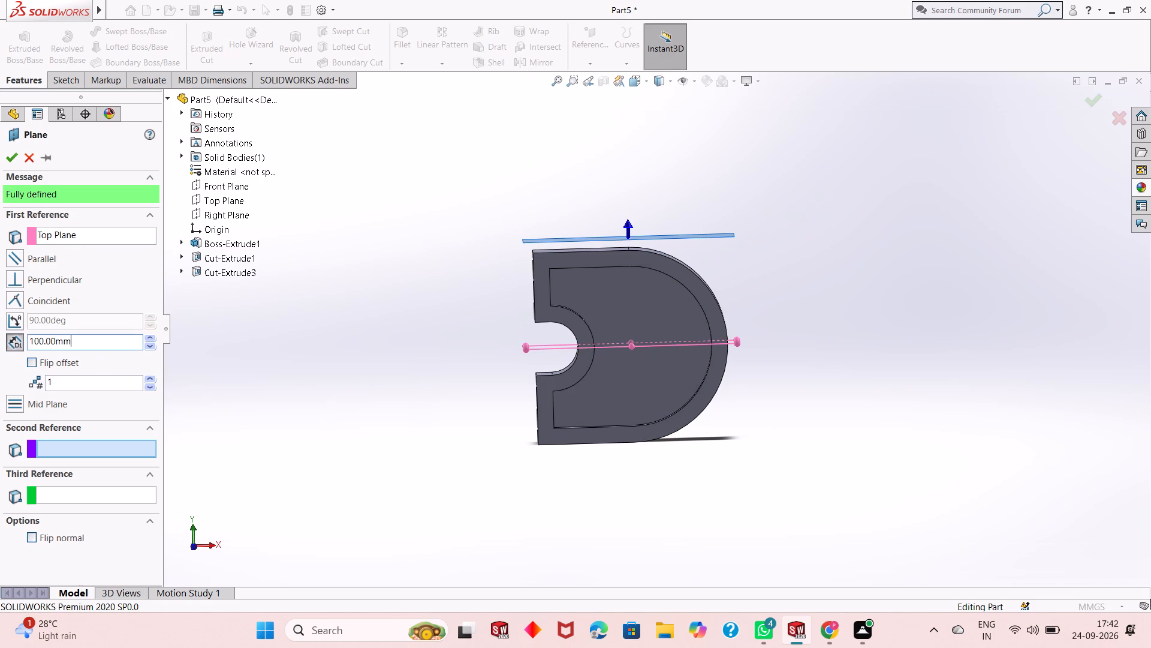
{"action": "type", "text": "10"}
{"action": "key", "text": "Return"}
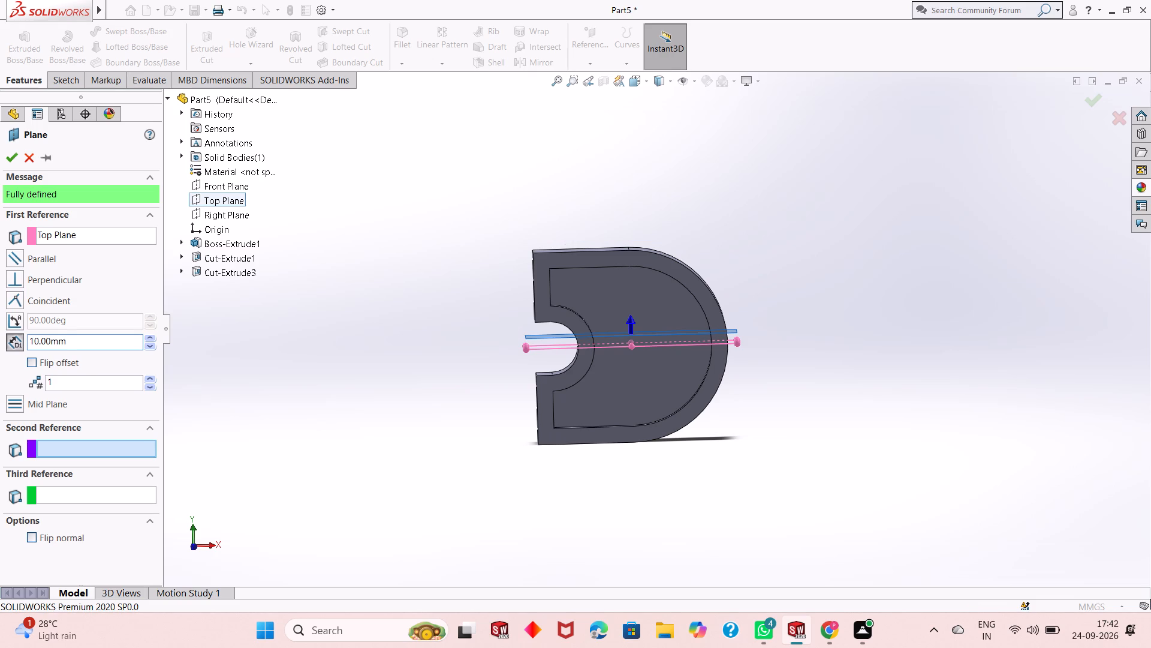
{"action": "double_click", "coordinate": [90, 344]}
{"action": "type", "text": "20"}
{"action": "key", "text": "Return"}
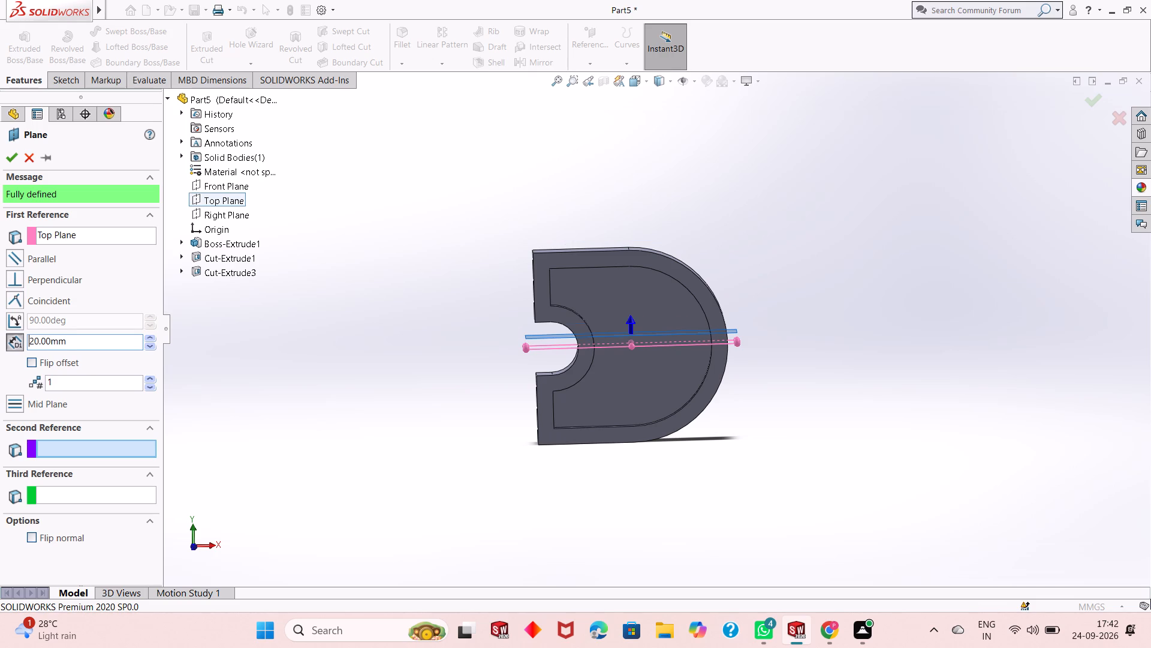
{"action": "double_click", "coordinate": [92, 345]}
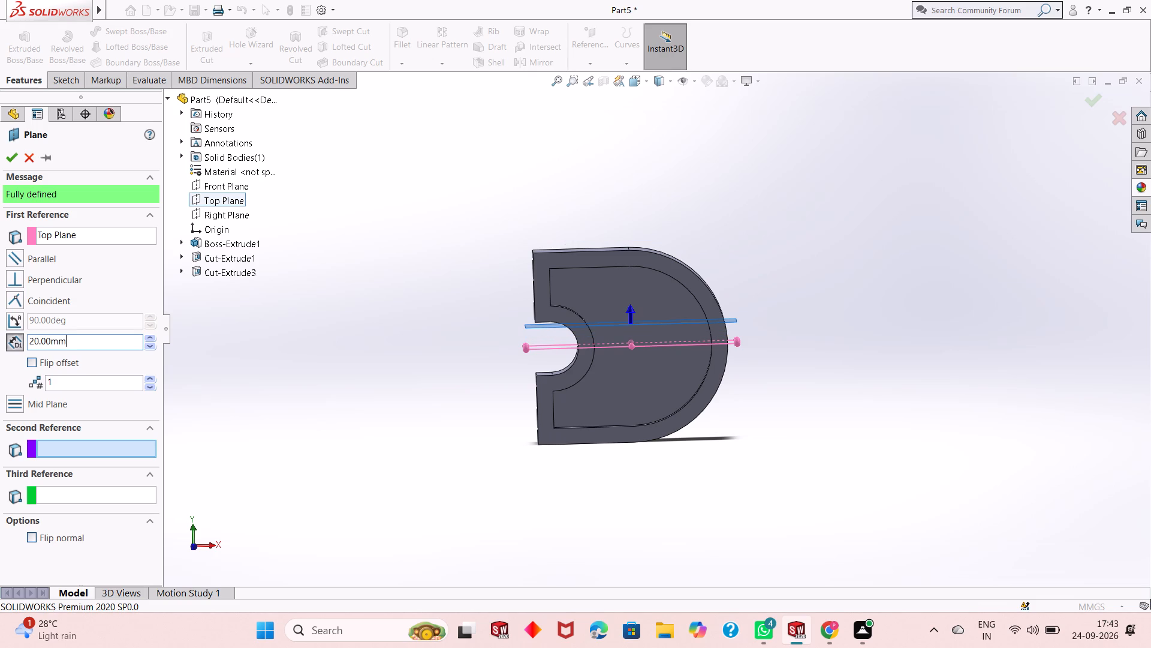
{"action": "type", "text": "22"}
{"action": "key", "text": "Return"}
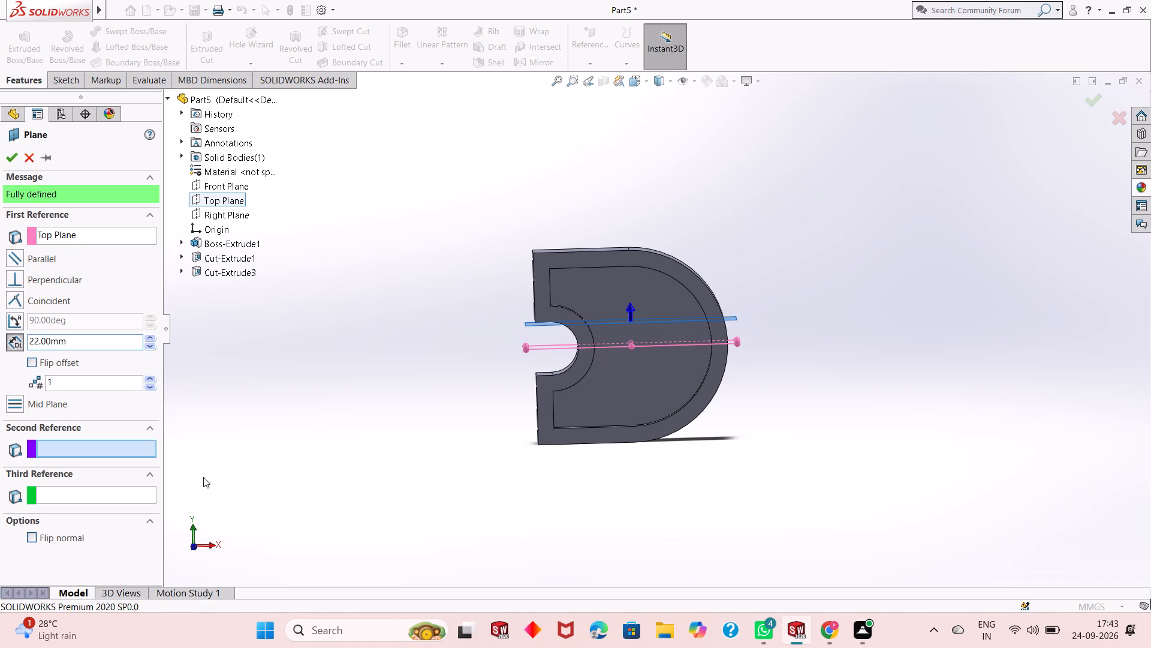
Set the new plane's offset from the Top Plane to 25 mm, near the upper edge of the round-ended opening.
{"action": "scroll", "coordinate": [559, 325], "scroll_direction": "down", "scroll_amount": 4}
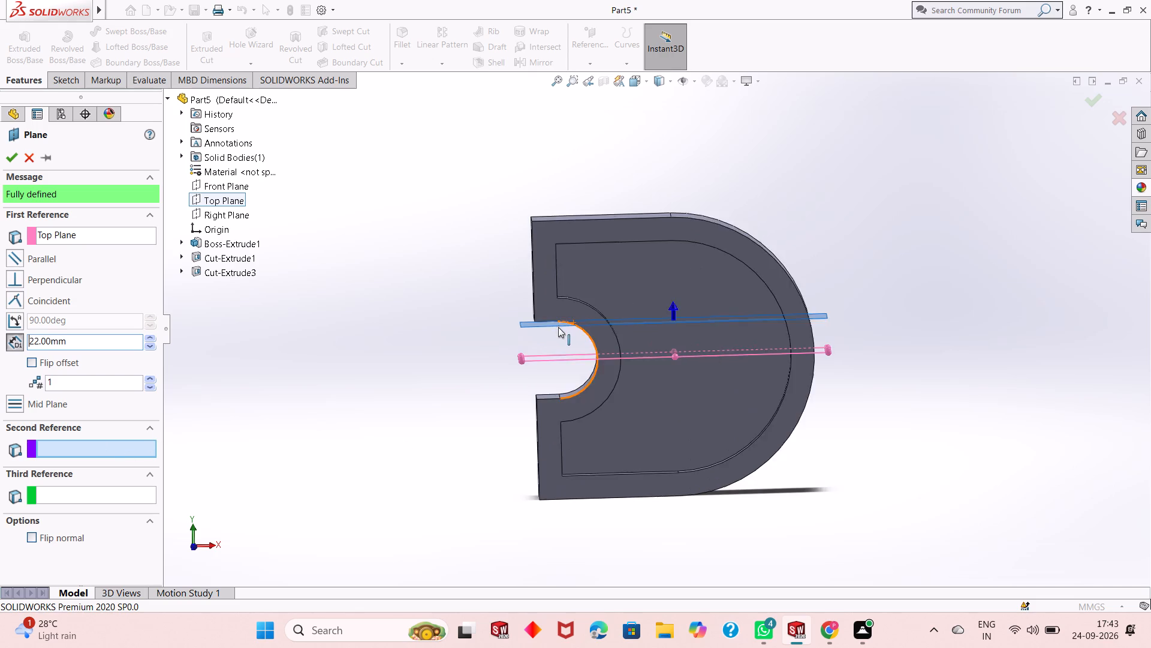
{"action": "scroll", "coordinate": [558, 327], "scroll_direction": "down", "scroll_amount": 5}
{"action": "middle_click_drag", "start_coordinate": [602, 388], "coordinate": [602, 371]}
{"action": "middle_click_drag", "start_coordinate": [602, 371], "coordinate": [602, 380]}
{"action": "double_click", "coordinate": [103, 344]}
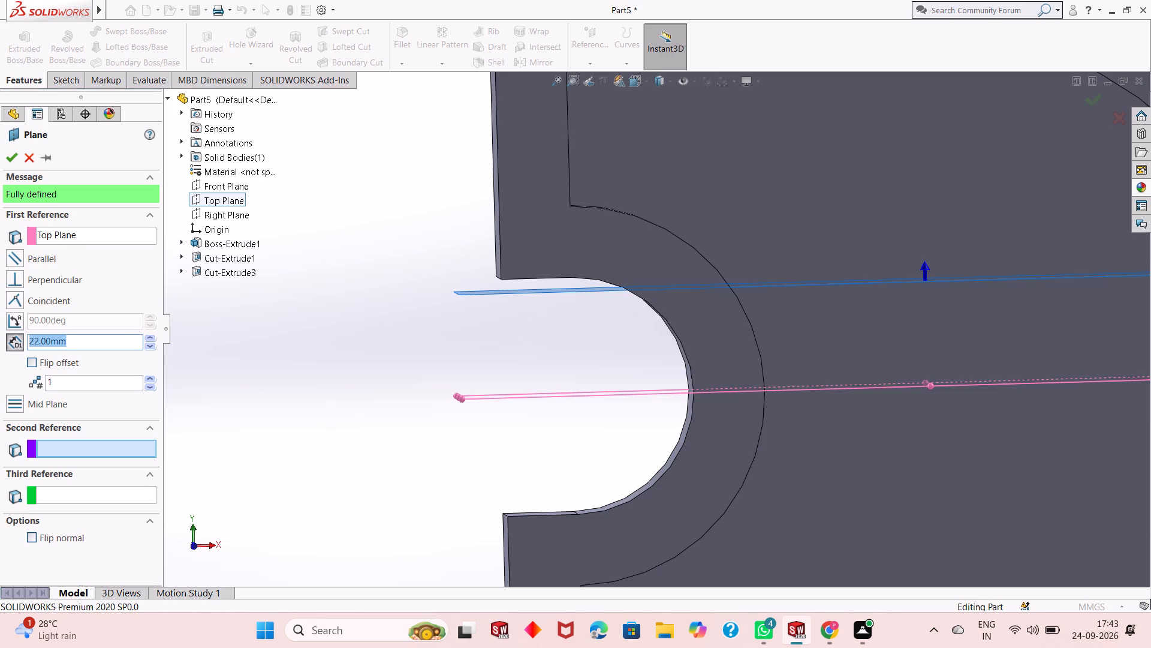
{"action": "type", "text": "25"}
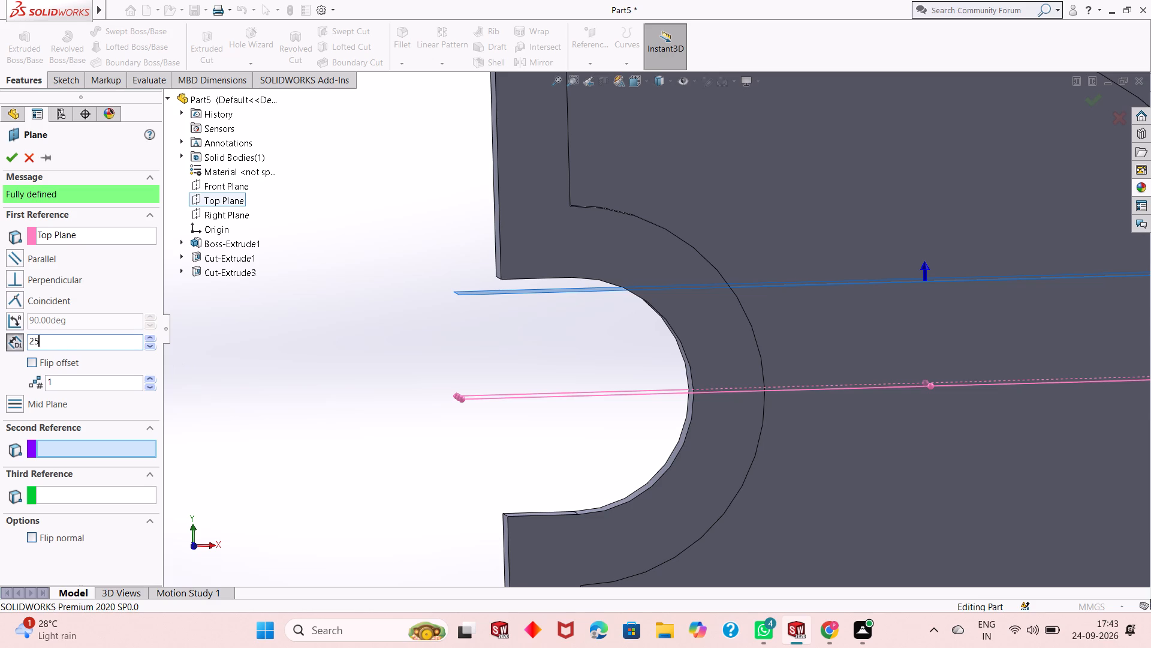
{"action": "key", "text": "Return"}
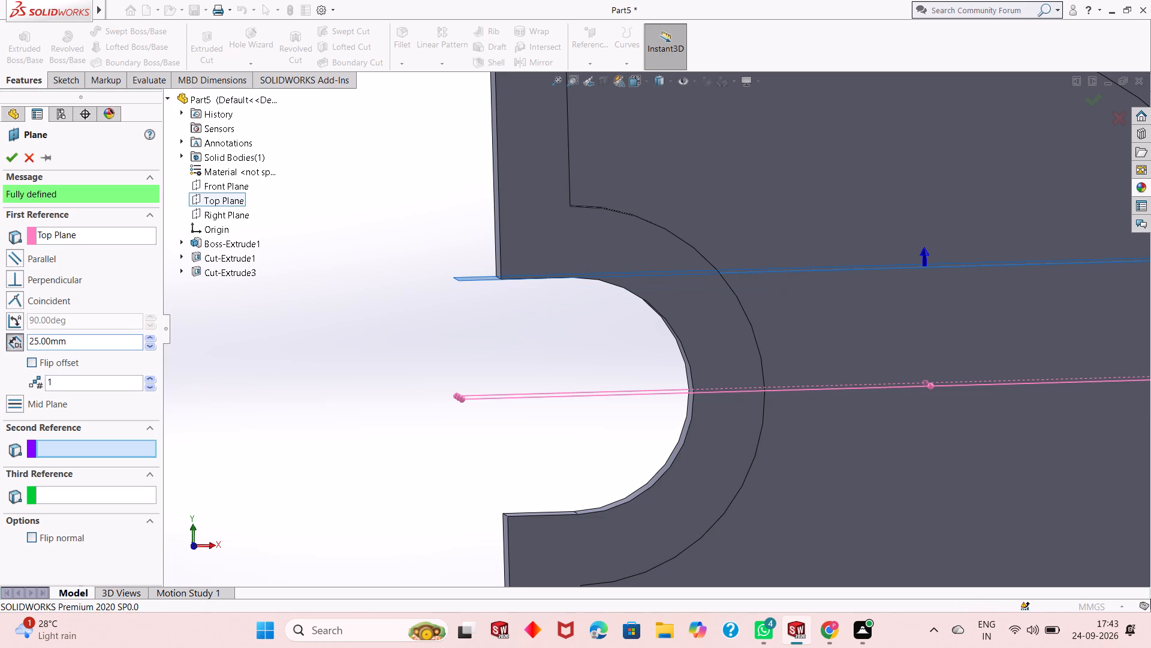
Examine the plane preview against the upper flat wall of the round-ended opening from several angles.
{"action": "middle_click_drag", "start_coordinate": [429, 285], "coordinate": [427, 301]}
{"action": "scroll", "coordinate": [549, 271], "scroll_direction": "down", "scroll_amount": 3}
{"action": "middle_click_drag", "start_coordinate": [514, 335], "coordinate": [514, 322]}
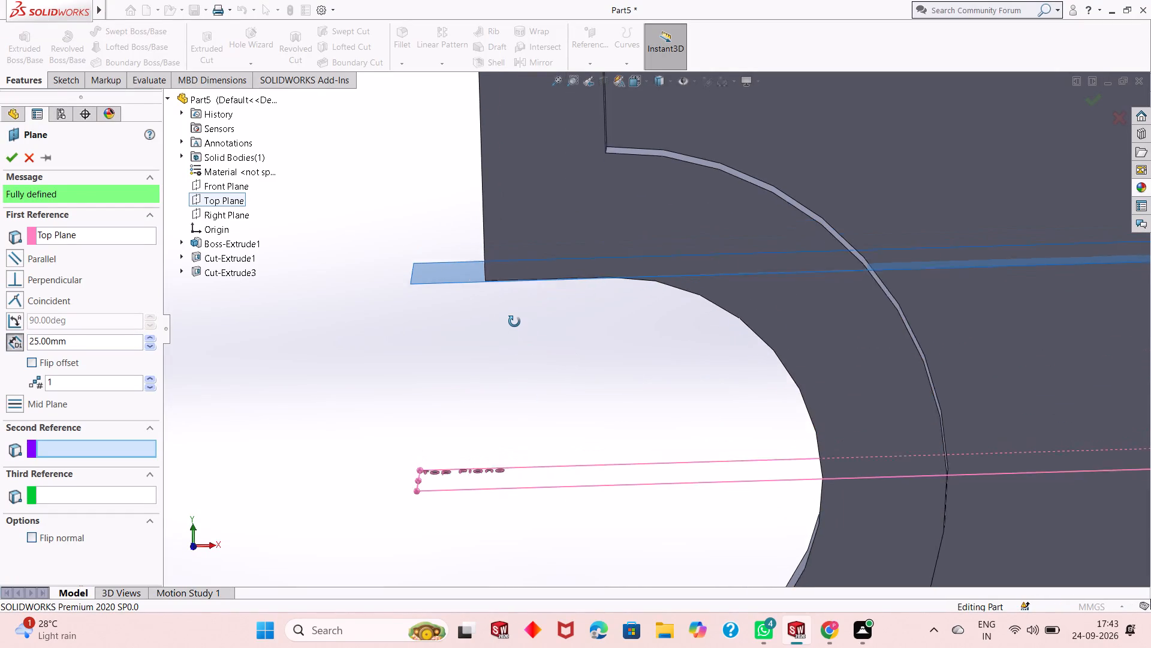
{"action": "middle_click_drag", "start_coordinate": [514, 322], "coordinate": [522, 321]}
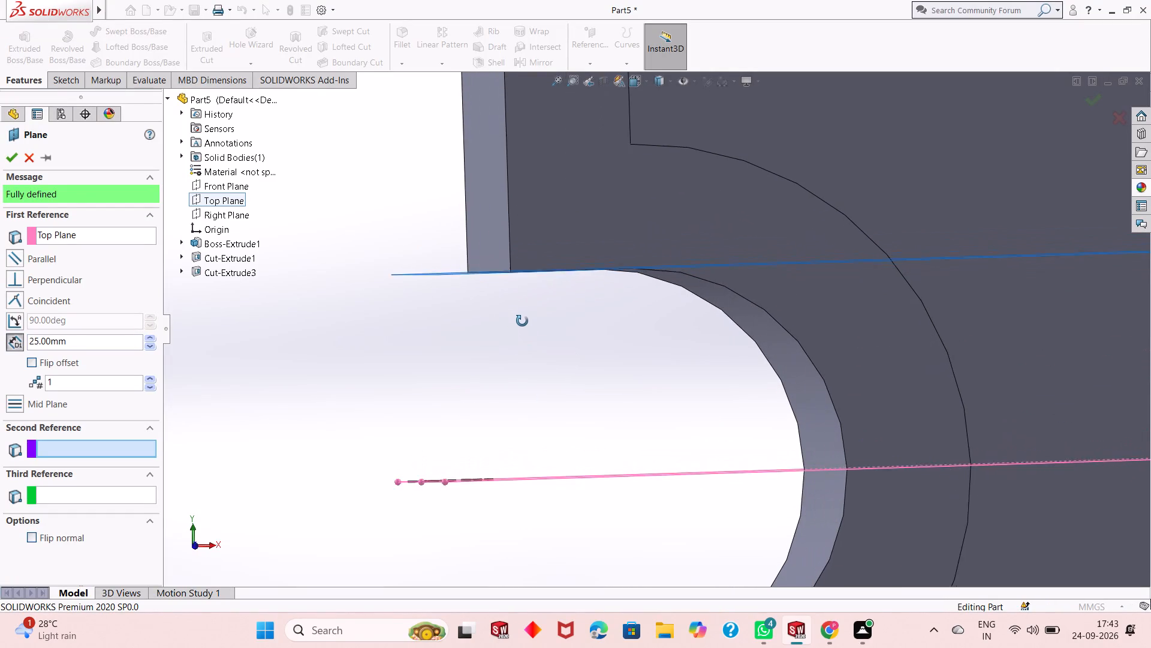
{"action": "middle_click_drag", "start_coordinate": [522, 321], "coordinate": [526, 338]}
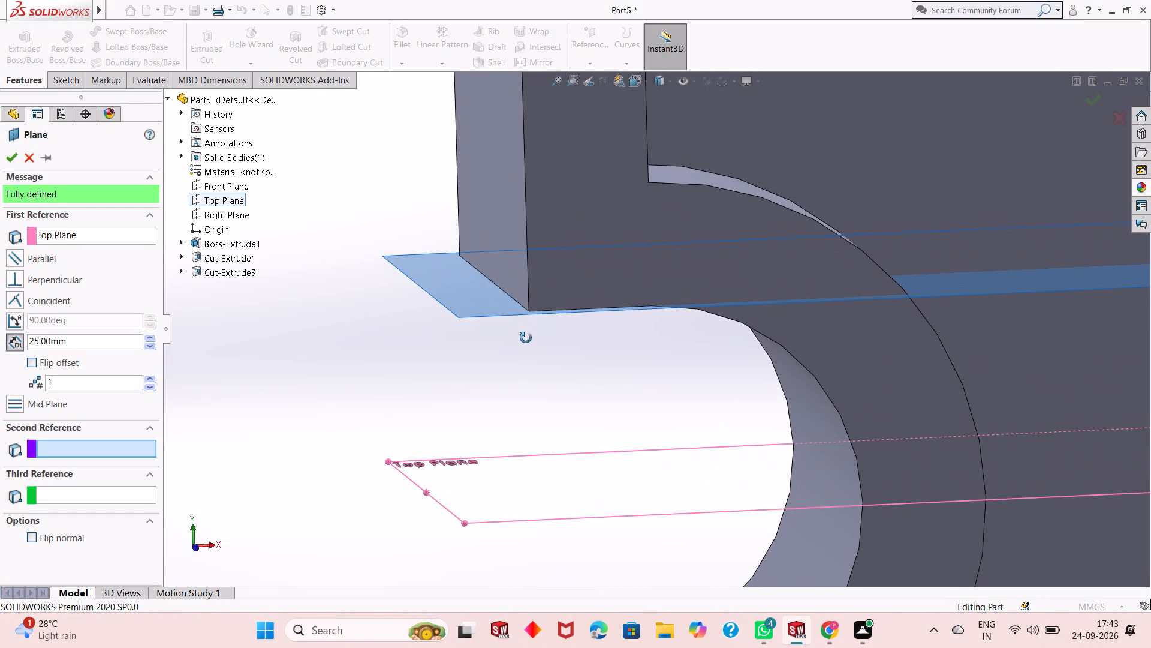
{"action": "middle_click_drag", "start_coordinate": [526, 338], "coordinate": [525, 336]}
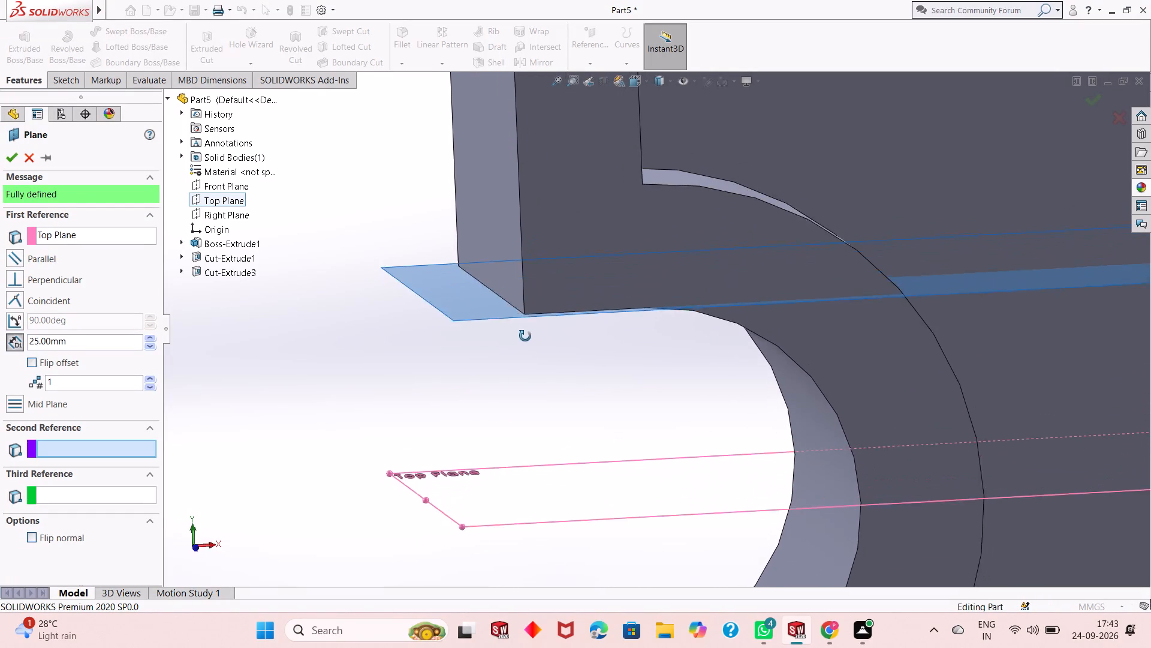
{"action": "middle_click_drag", "start_coordinate": [525, 336], "coordinate": [523, 344]}
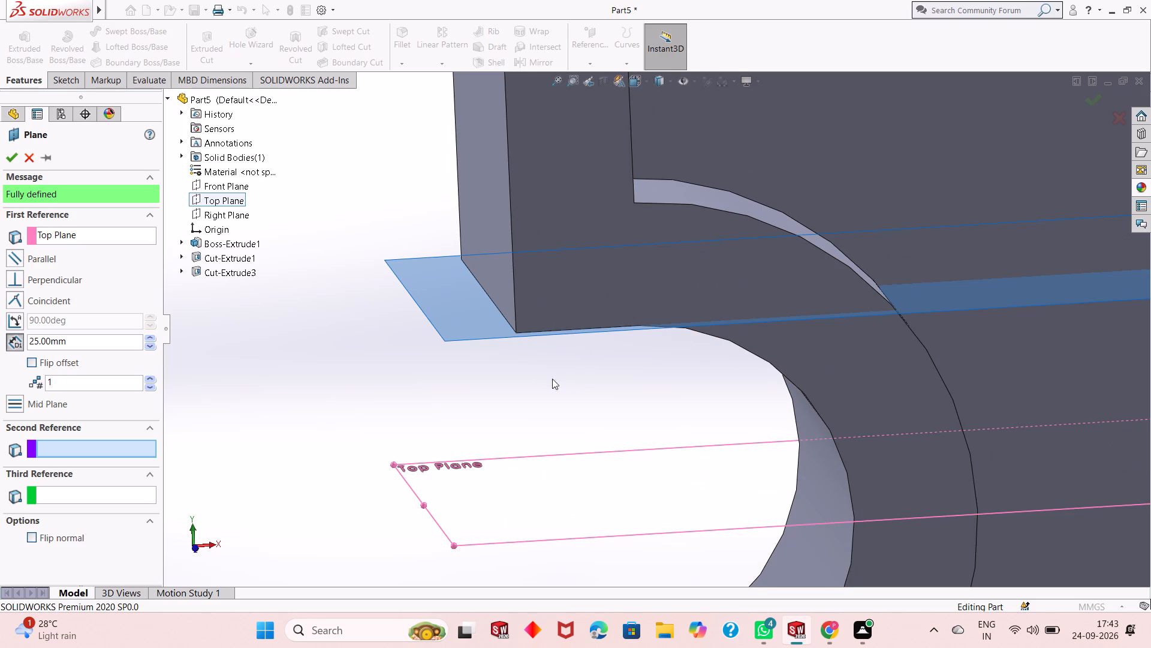
{"action": "middle_click_drag", "start_coordinate": [567, 386], "coordinate": [555, 389]}
{"action": "scroll", "coordinate": [555, 389], "scroll_direction": "up", "scroll_amount": 4}
{"action": "middle_click_drag", "start_coordinate": [674, 383], "coordinate": [686, 370]}
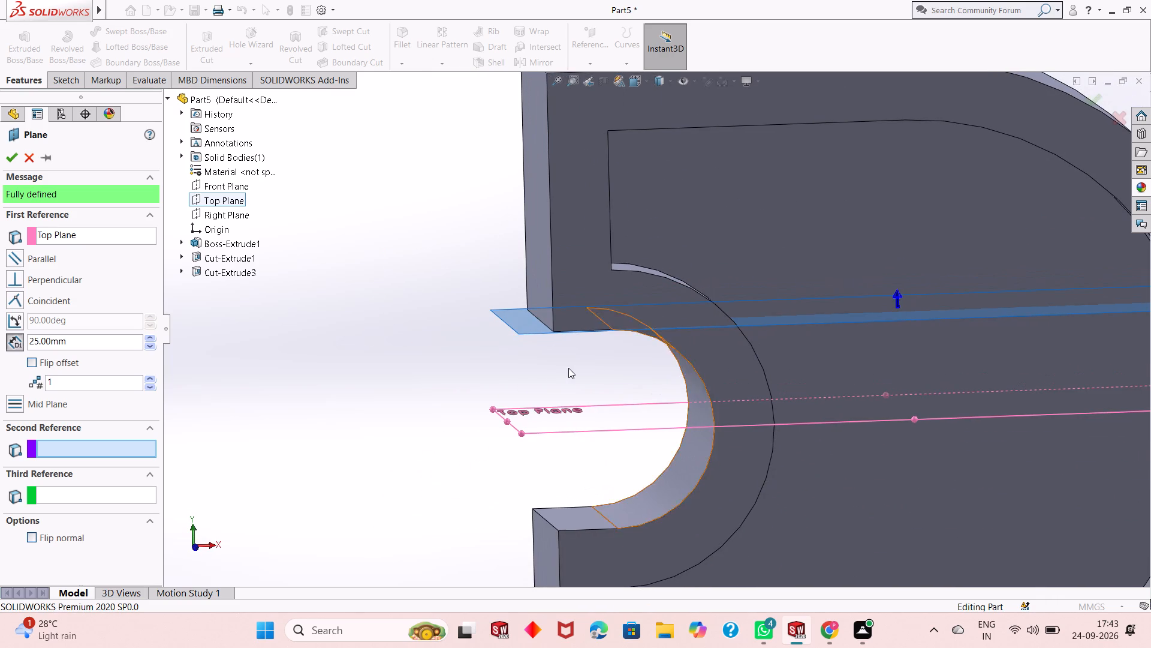
{"action": "scroll", "coordinate": [568, 367], "scroll_direction": "up", "scroll_amount": 4}
{"action": "scroll", "coordinate": [893, 320], "scroll_direction": "down", "scroll_amount": 3}
{"action": "middle_click_drag", "start_coordinate": [450, 403], "coordinate": [473, 372]}
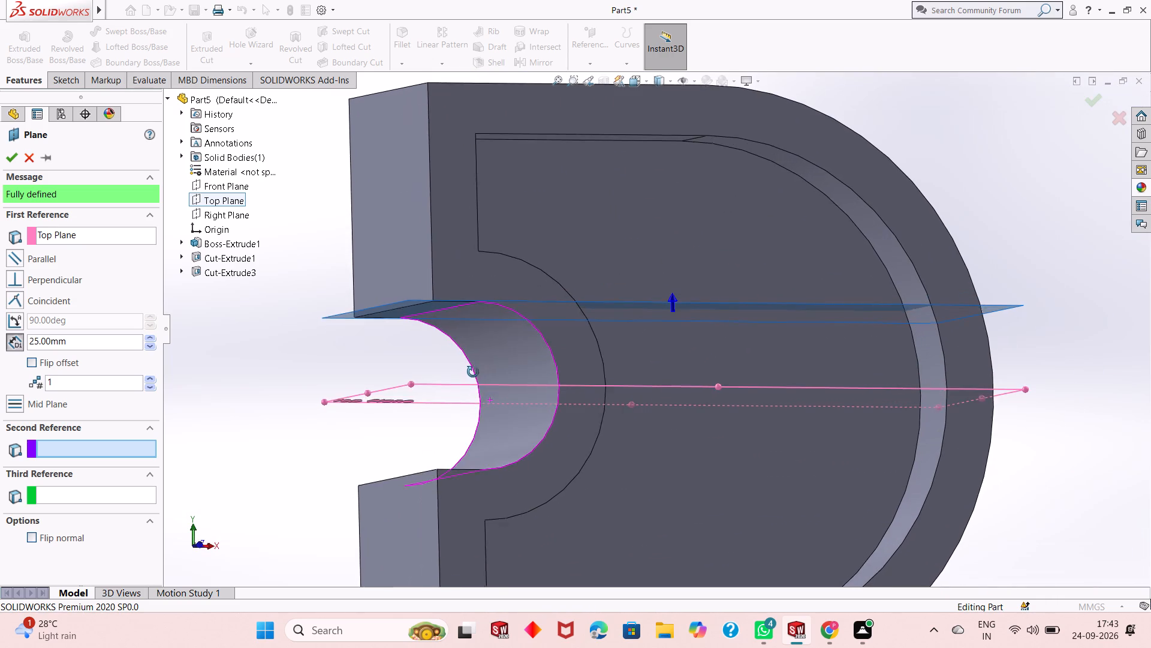
{"action": "middle_click_drag", "start_coordinate": [473, 372], "coordinate": [458, 487]}
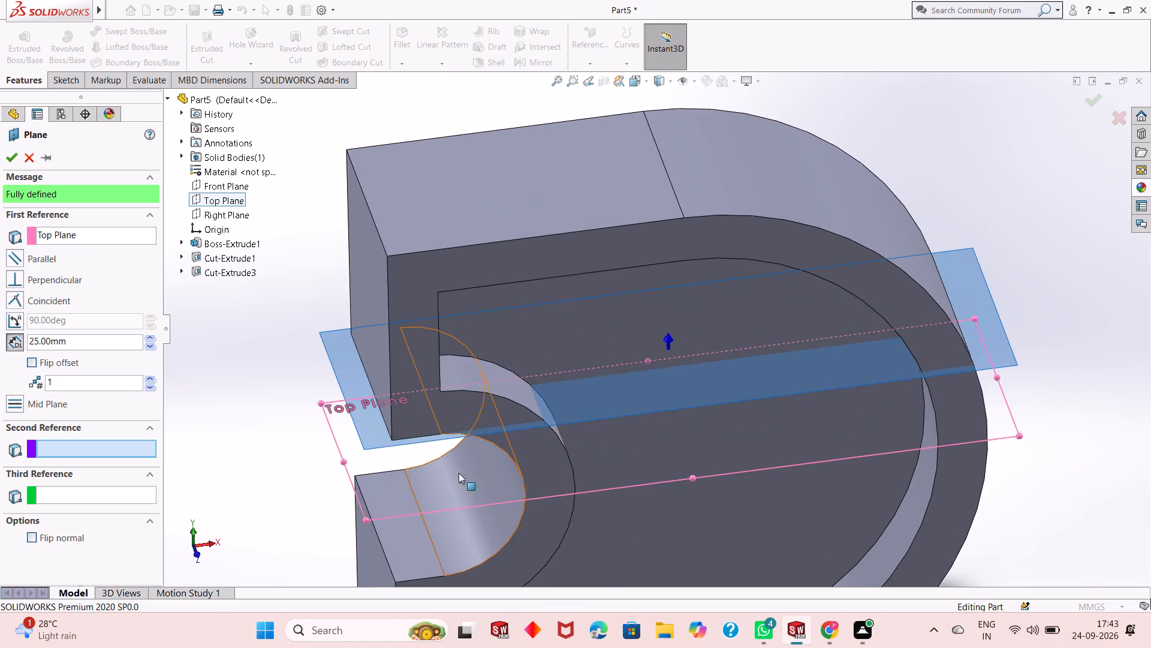
{"action": "scroll", "coordinate": [460, 460], "scroll_direction": "up", "scroll_amount": 2}
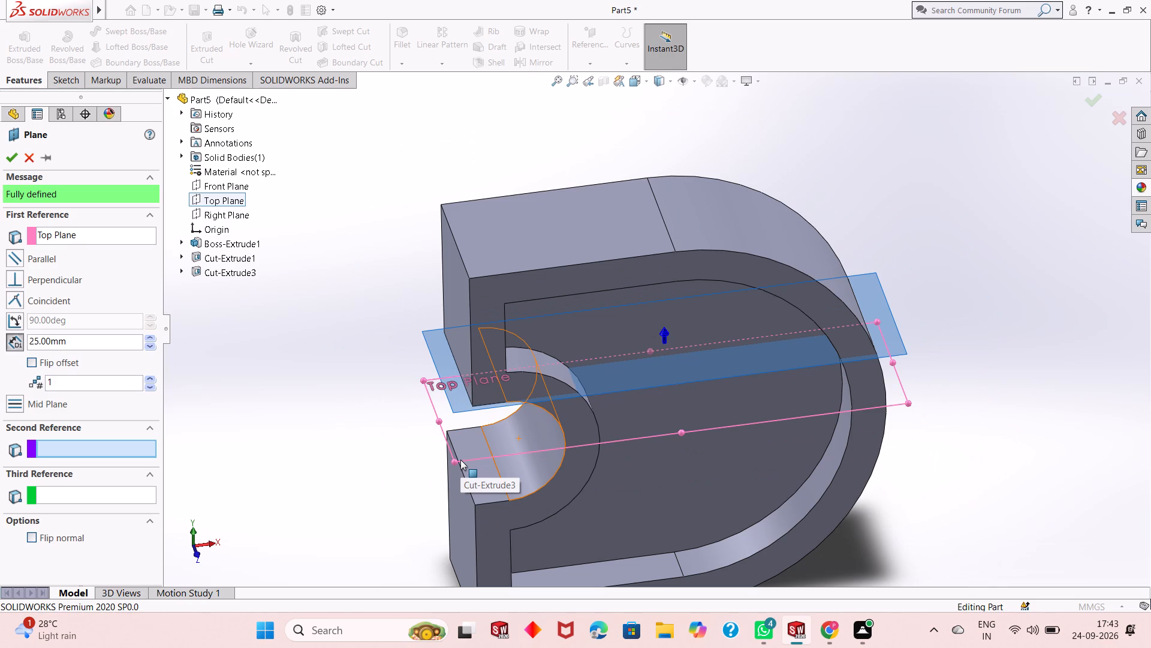
{"action": "middle_click_drag", "start_coordinate": [507, 423], "coordinate": [506, 333]}
{"action": "scroll", "coordinate": [506, 333], "scroll_direction": "down", "scroll_amount": 2}
{"action": "middle_click_drag", "start_coordinate": [516, 385], "coordinate": [516, 434]}
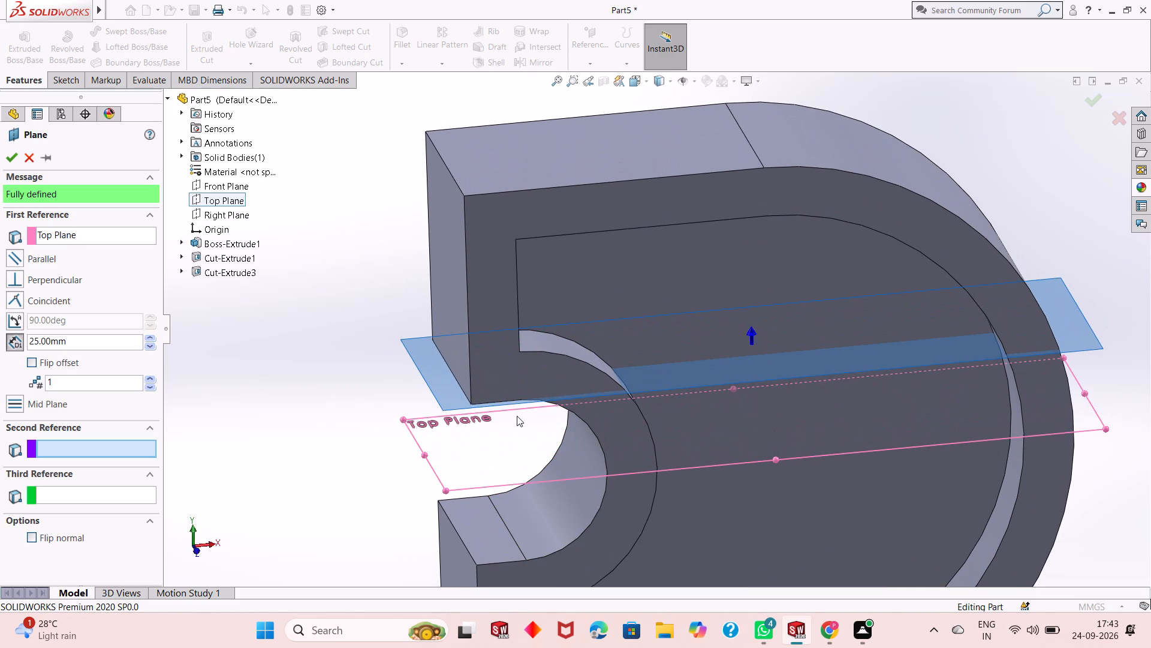
{"action": "middle_click_drag", "start_coordinate": [517, 413], "coordinate": [511, 374]}
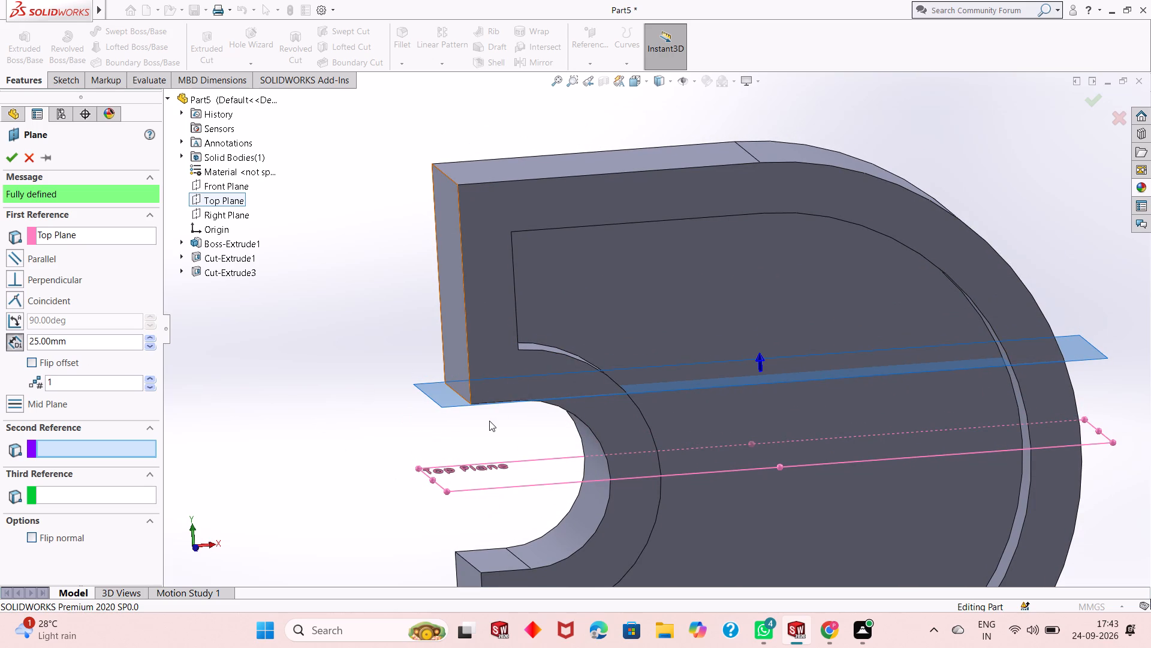
Set the new plane's offset from the Top Plane to 90 mm and check it against the solid's flat upper side.
{"action": "double_click", "coordinate": [74, 341]}
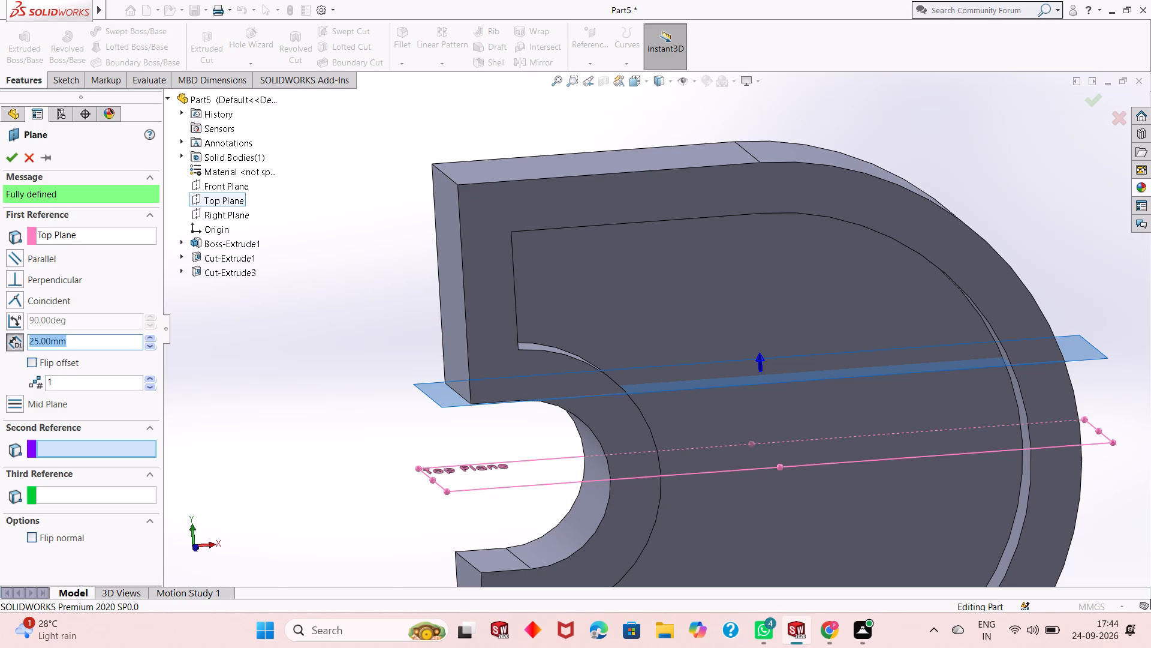
{"action": "type", "text": "90"}
{"action": "key", "text": "Return"}
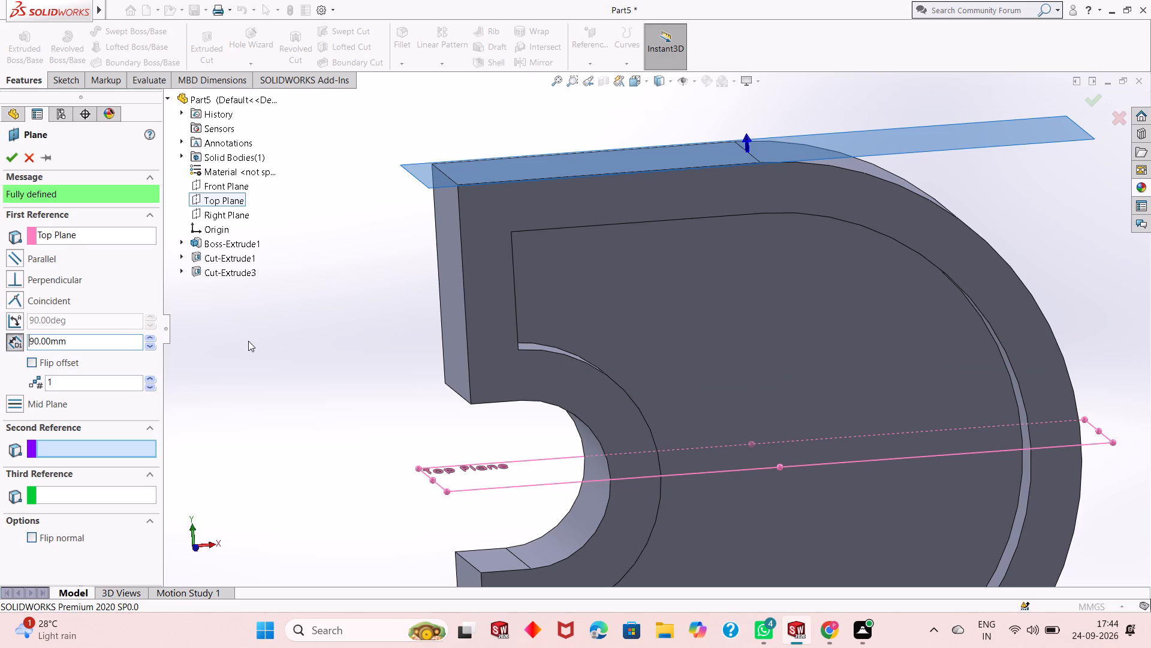
{"action": "middle_click_drag", "start_coordinate": [676, 295], "coordinate": [670, 266]}
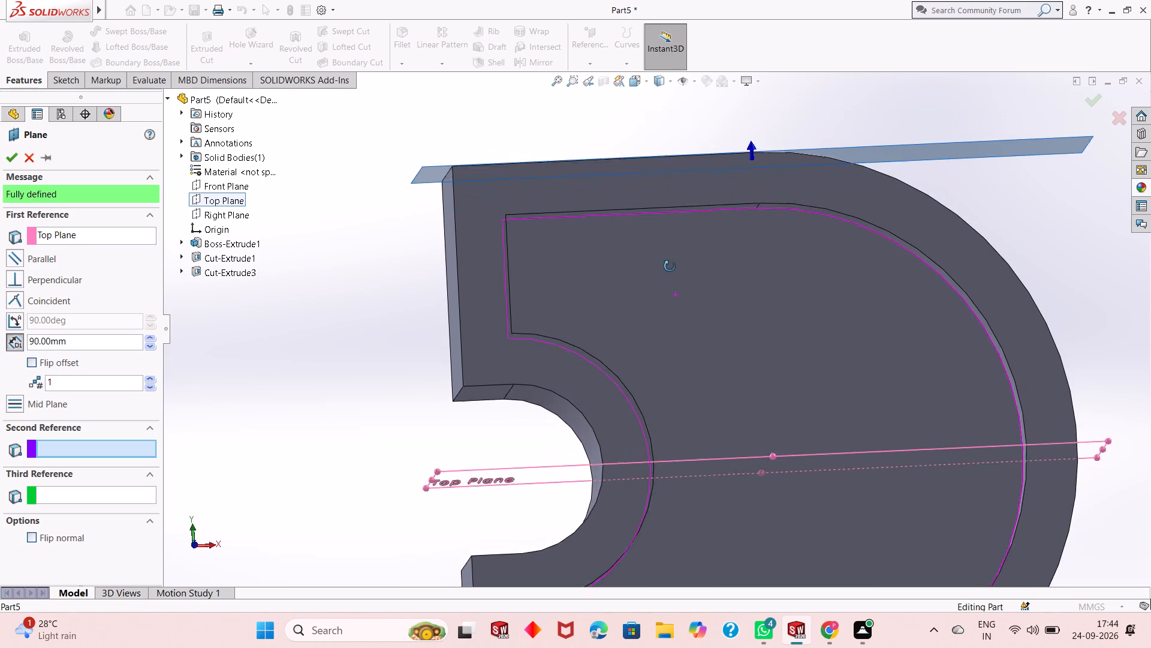
{"action": "middle_click_drag", "start_coordinate": [670, 266], "coordinate": [674, 304]}
Set the new plane's offset from the Top Plane to 104 mm and create the plane.
{"action": "double_click", "coordinate": [91, 347]}
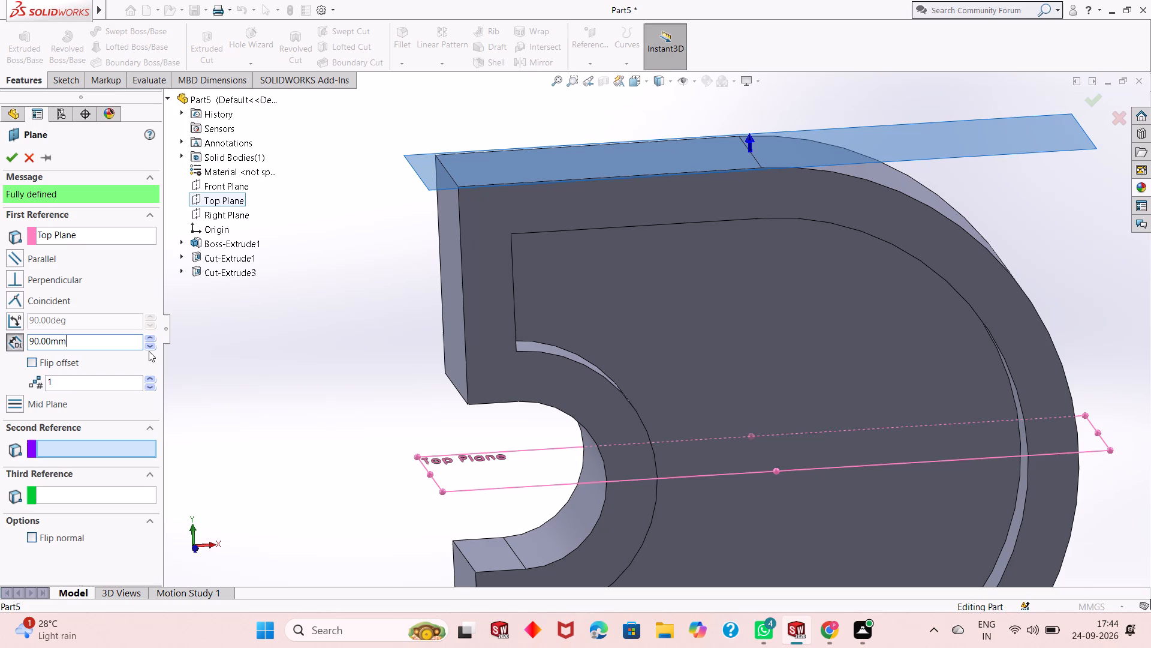
{"action": "triple_click", "coordinate": [113, 340]}
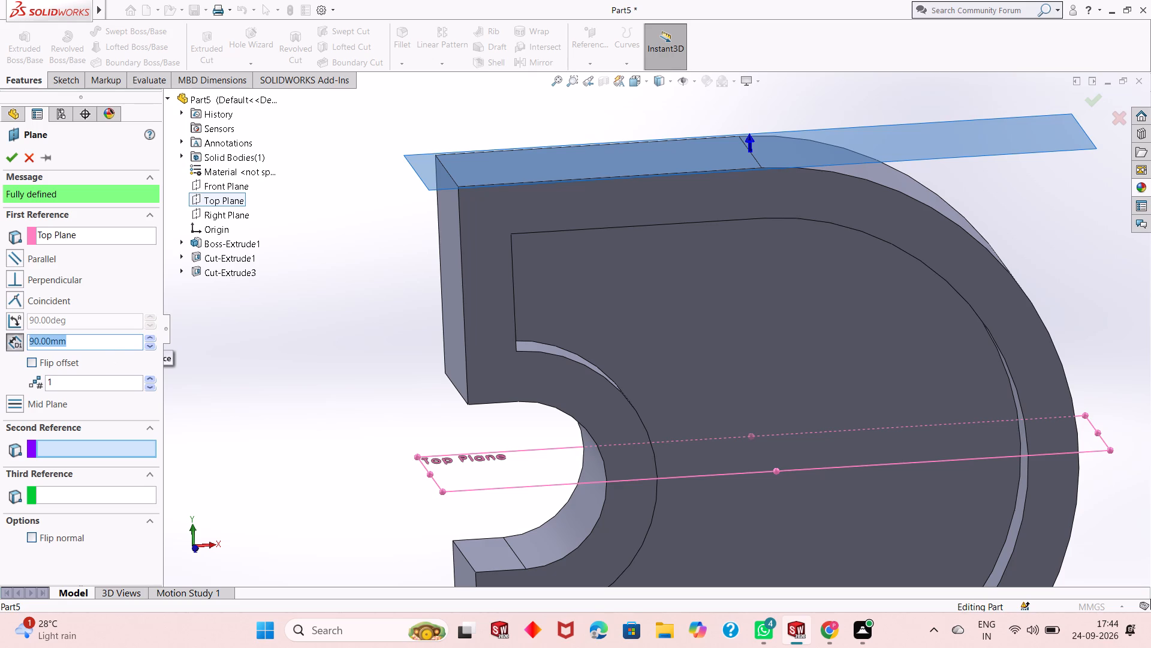
{"action": "key", "text": "plus"}
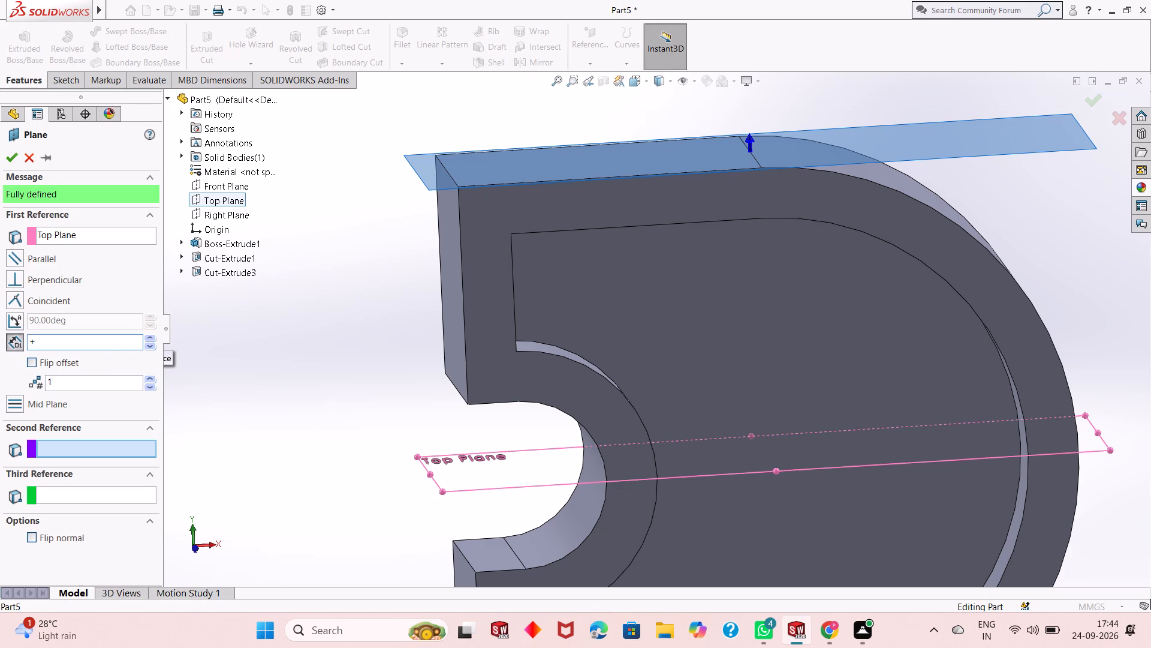
{"action": "key", "text": "BackSpace"}
{"action": "type", "text": "90+"}
{"action": "scroll", "coordinate": [614, 374], "scroll_direction": "up", "scroll_amount": 3}
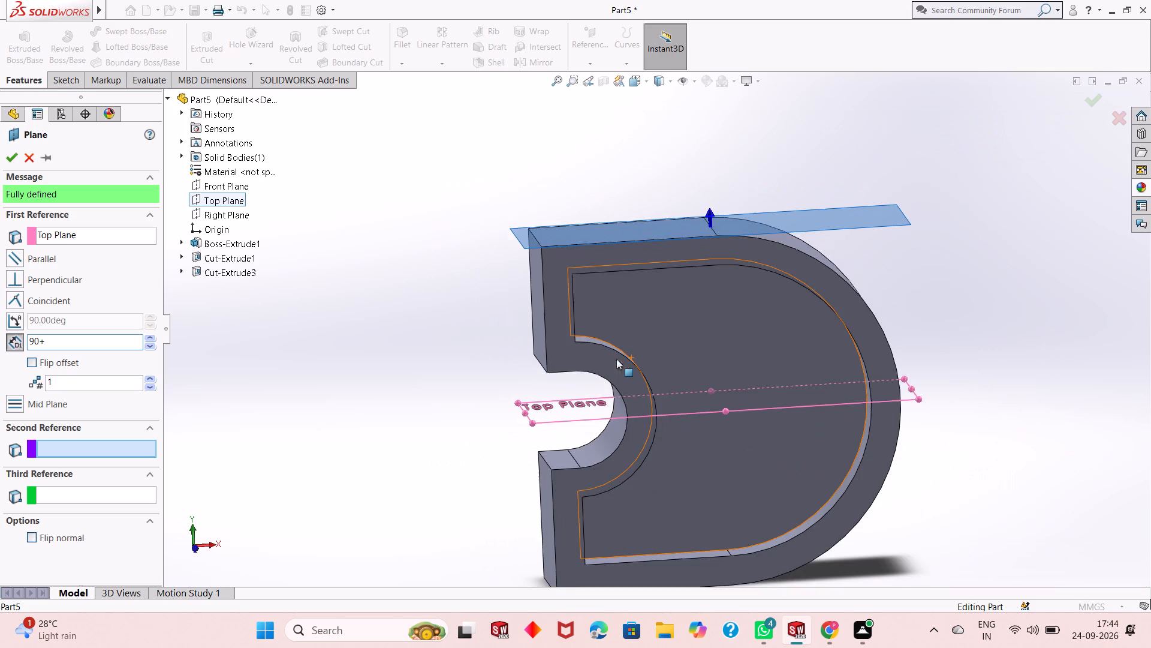
{"action": "scroll", "coordinate": [790, 324], "scroll_direction": "down", "scroll_amount": 1}
{"action": "scroll", "coordinate": [676, 363], "scroll_direction": "up", "scroll_amount": 1}
{"action": "scroll", "coordinate": [665, 329], "scroll_direction": "down", "scroll_amount": 1}
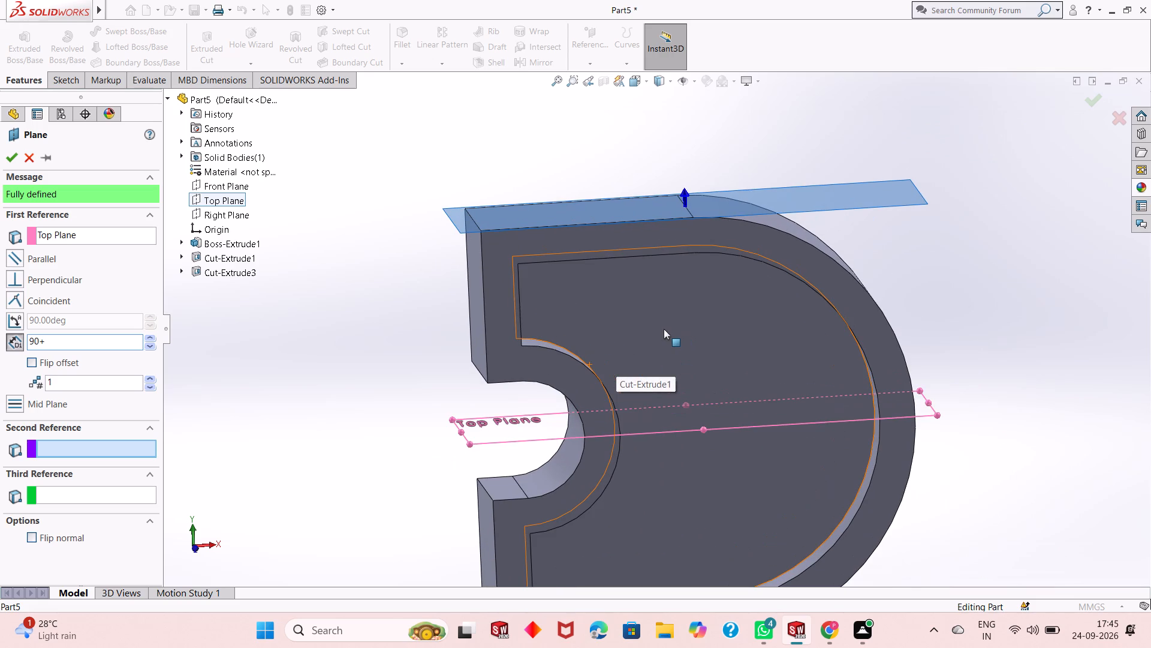
{"action": "type", "text": "14"}
{"action": "key", "text": "Return"}
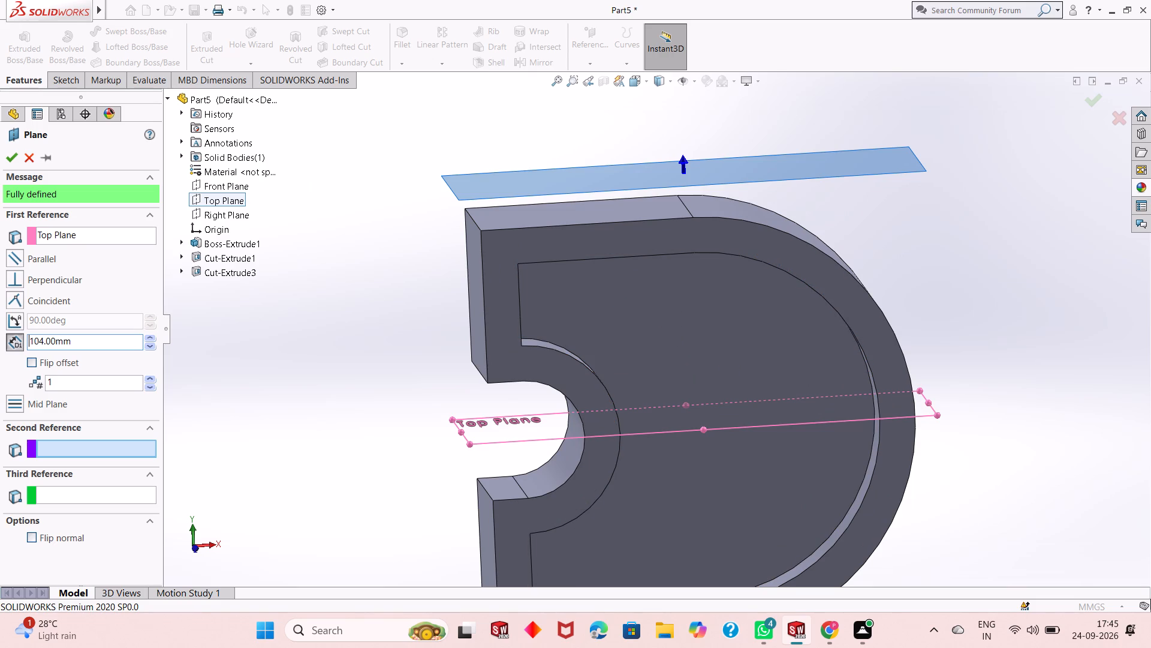
{"action": "left_click", "coordinate": [7, 160]}
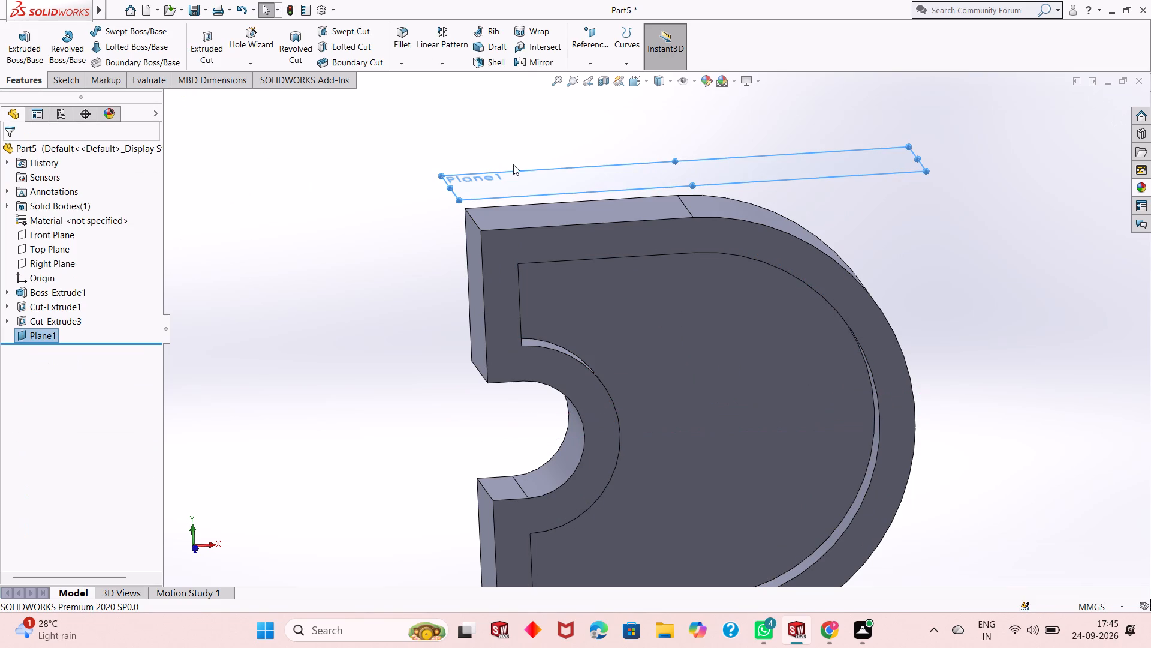
On the new offset plane, sketch a circle of about 28 mm radius beyond the solid's notched end, centred at mid-thickness.
{"action": "right_click", "coordinate": [752, 169]}
{"action": "left_click", "coordinate": [779, 152]}
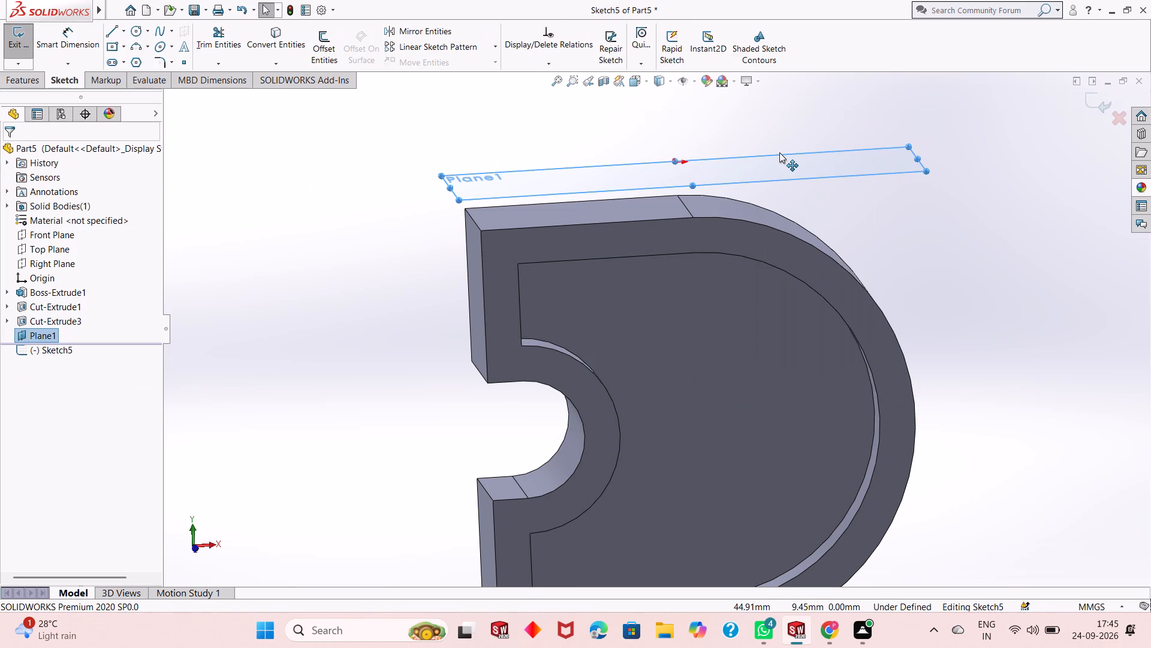
{"action": "key", "text": "ctrl+8"}
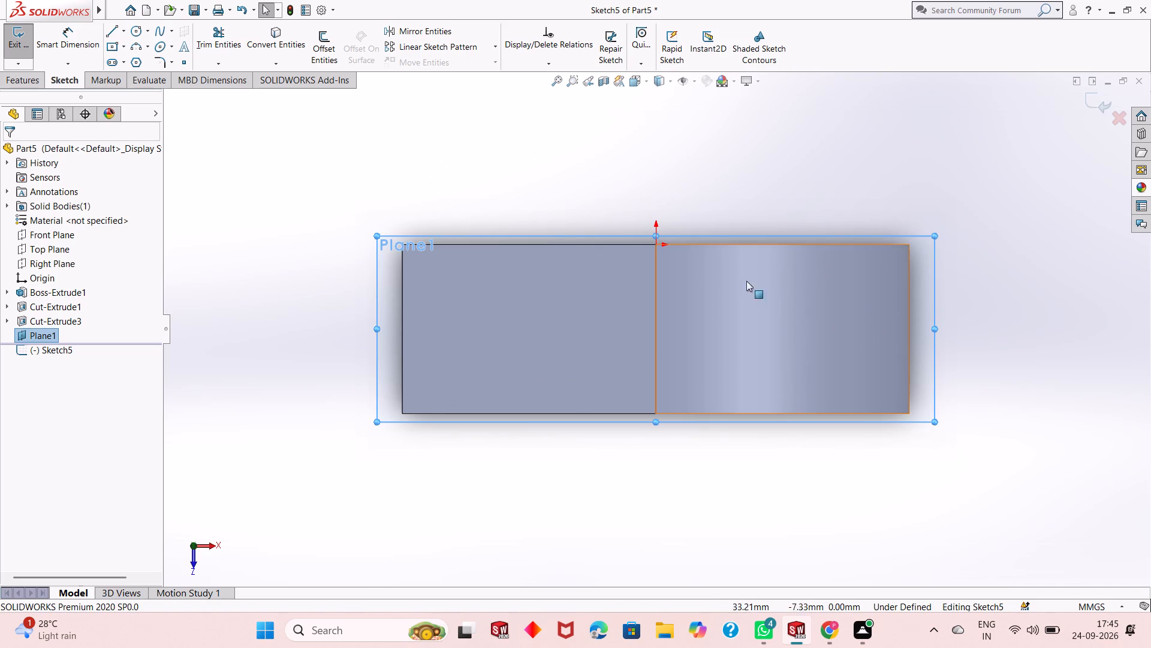
{"action": "scroll", "coordinate": [724, 310], "scroll_direction": "up", "scroll_amount": 2}
{"action": "left_click", "coordinate": [415, 302]}
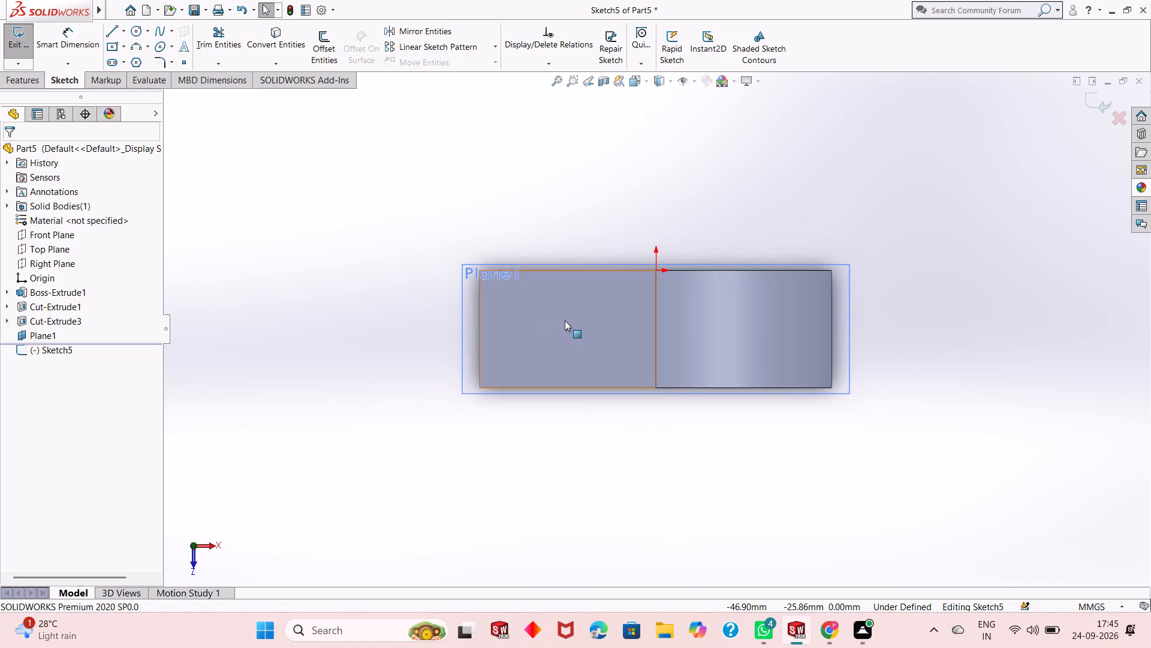
{"action": "scroll", "coordinate": [565, 320], "scroll_direction": "down", "scroll_amount": 1}
{"action": "scroll", "coordinate": [565, 320], "scroll_direction": "up", "scroll_amount": 1}
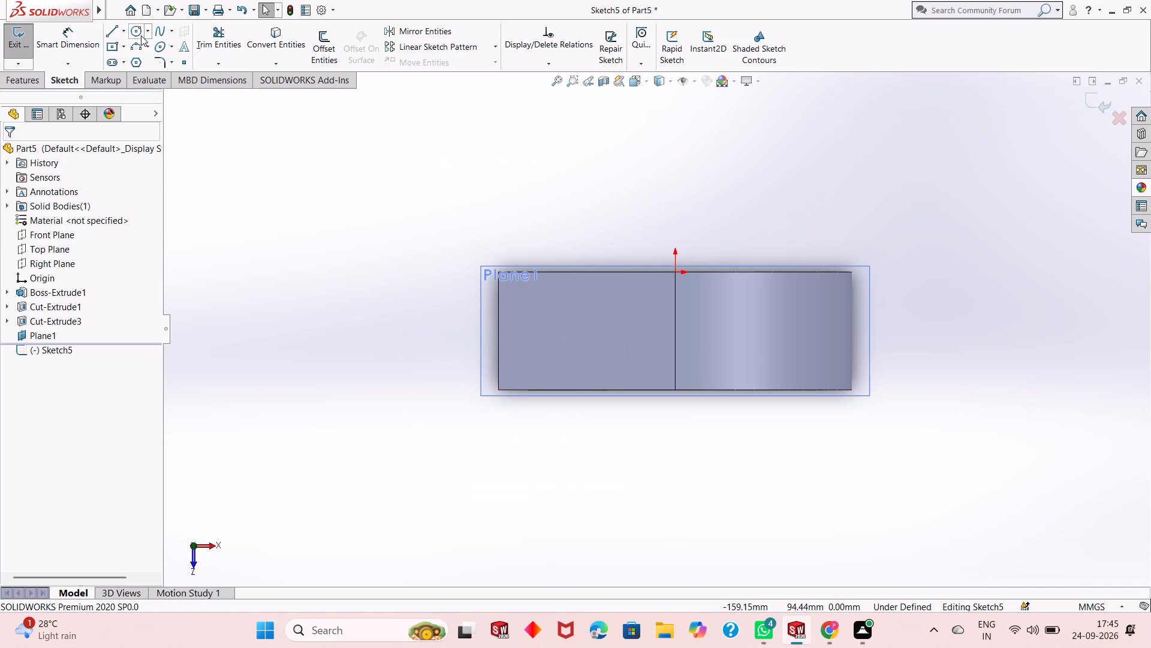
{"action": "left_click", "coordinate": [137, 32]}
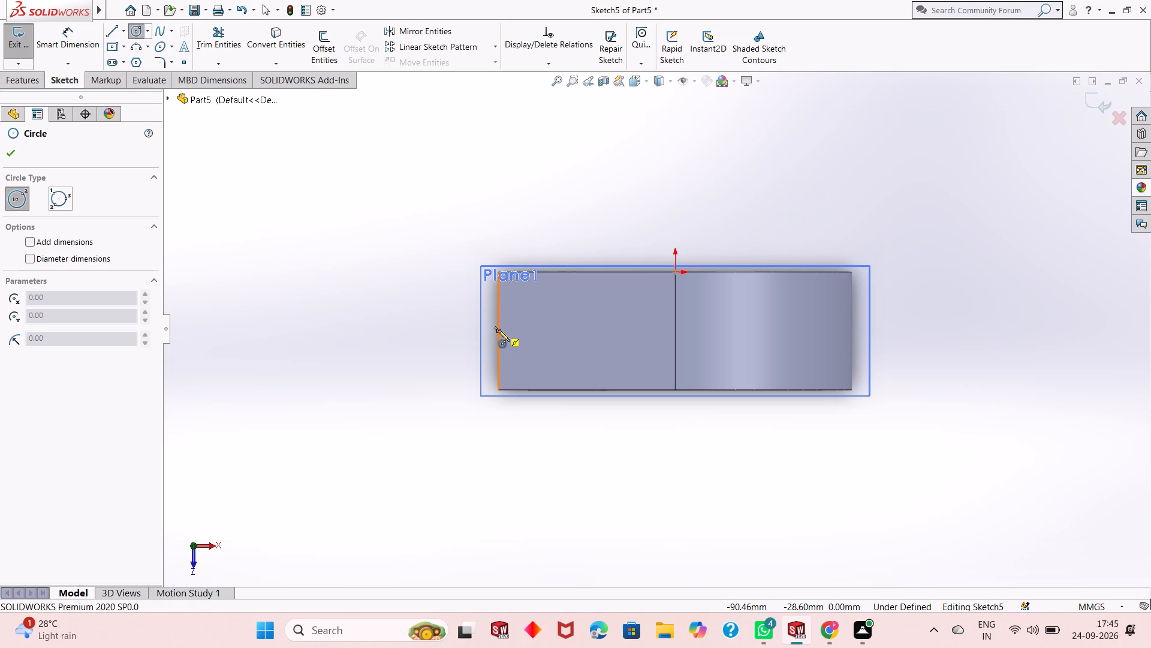
{"action": "left_click", "coordinate": [443, 331]}
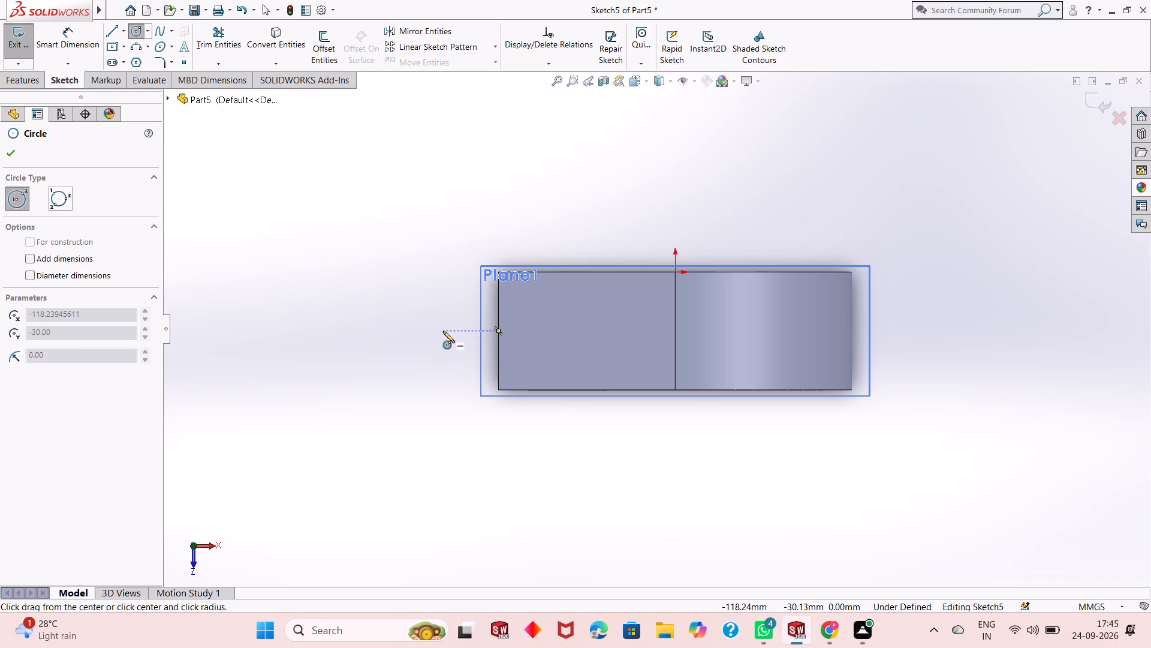
{"action": "left_click", "coordinate": [480, 290]}
{"action": "right_click", "coordinate": [348, 191]}
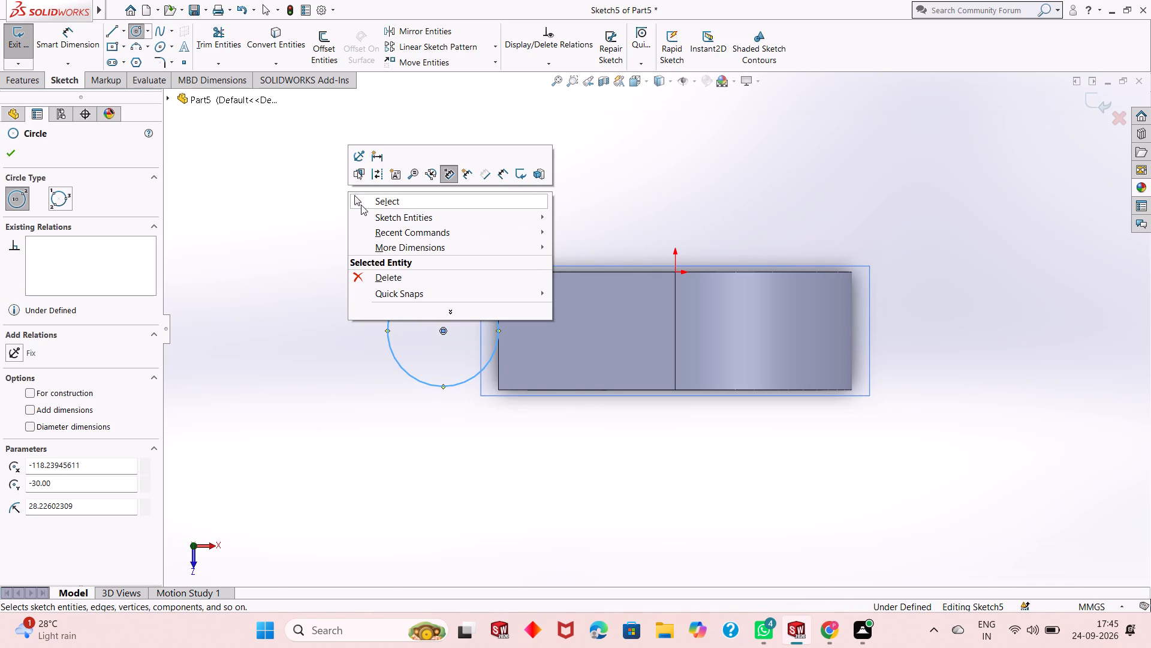
{"action": "left_click", "coordinate": [362, 205]}
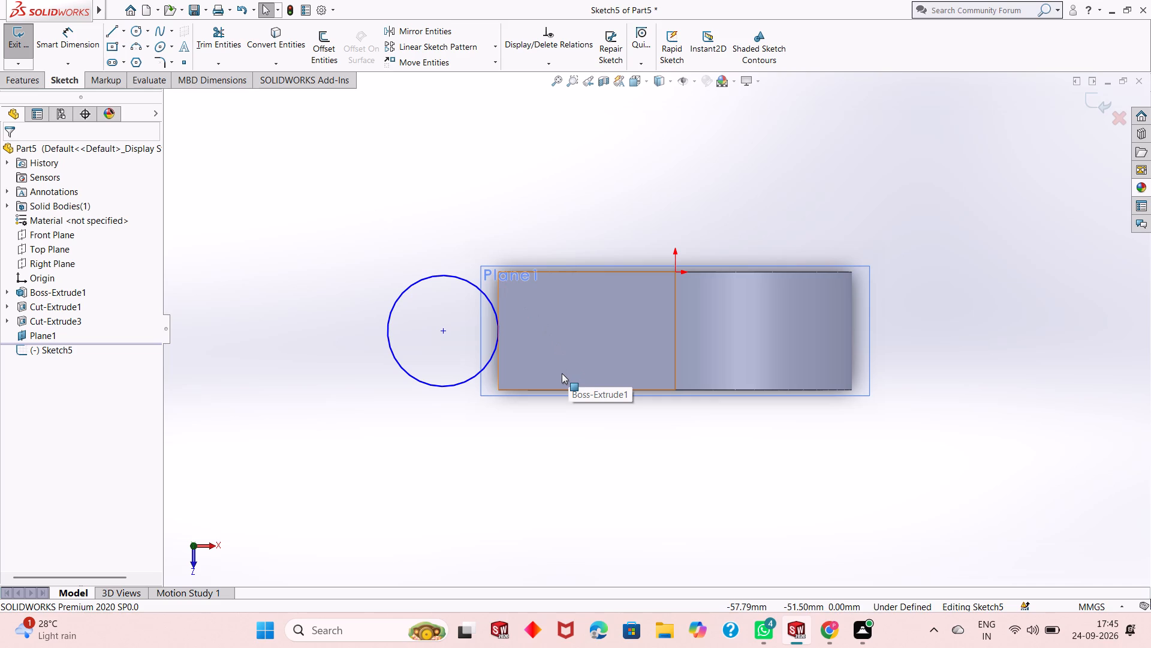
Dimension the circle's diameter as 60 mm.
{"action": "middle_click_drag", "start_coordinate": [625, 416], "coordinate": [627, 404]}
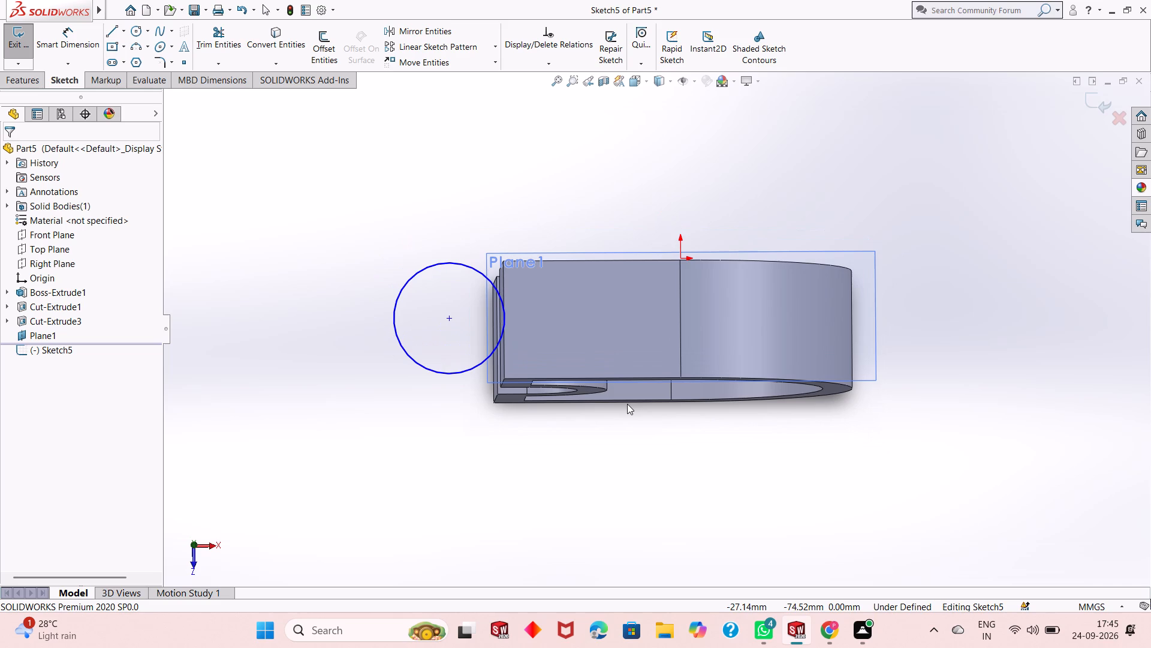
{"action": "key", "text": "ctrl+8"}
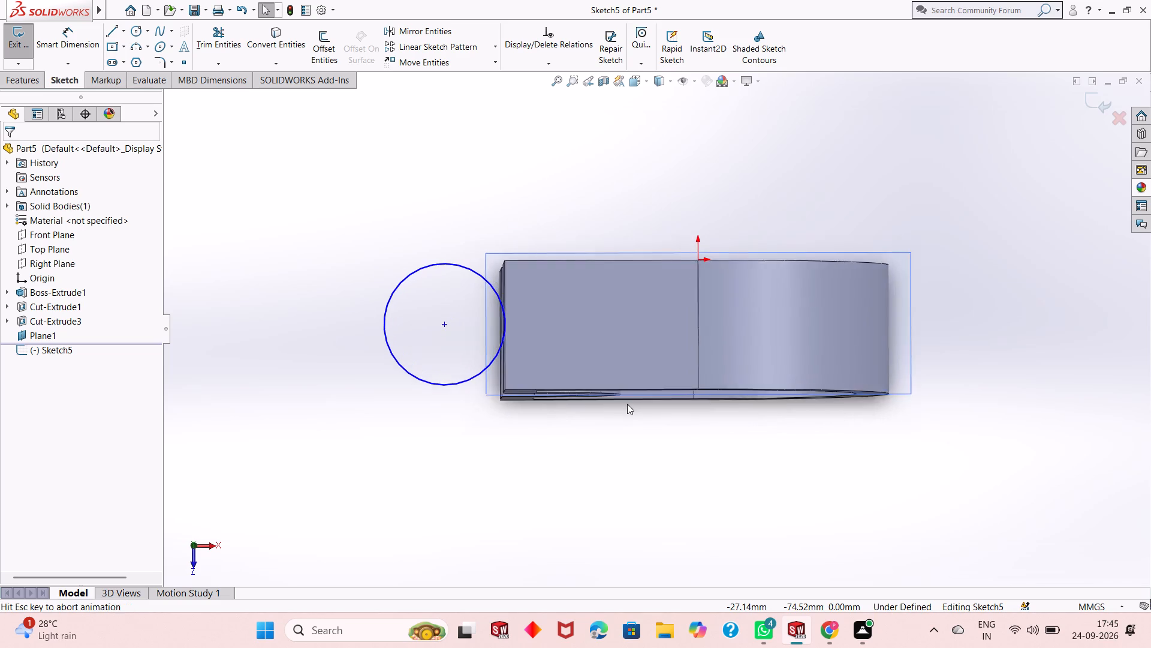
{"action": "key", "text": "Escape"}
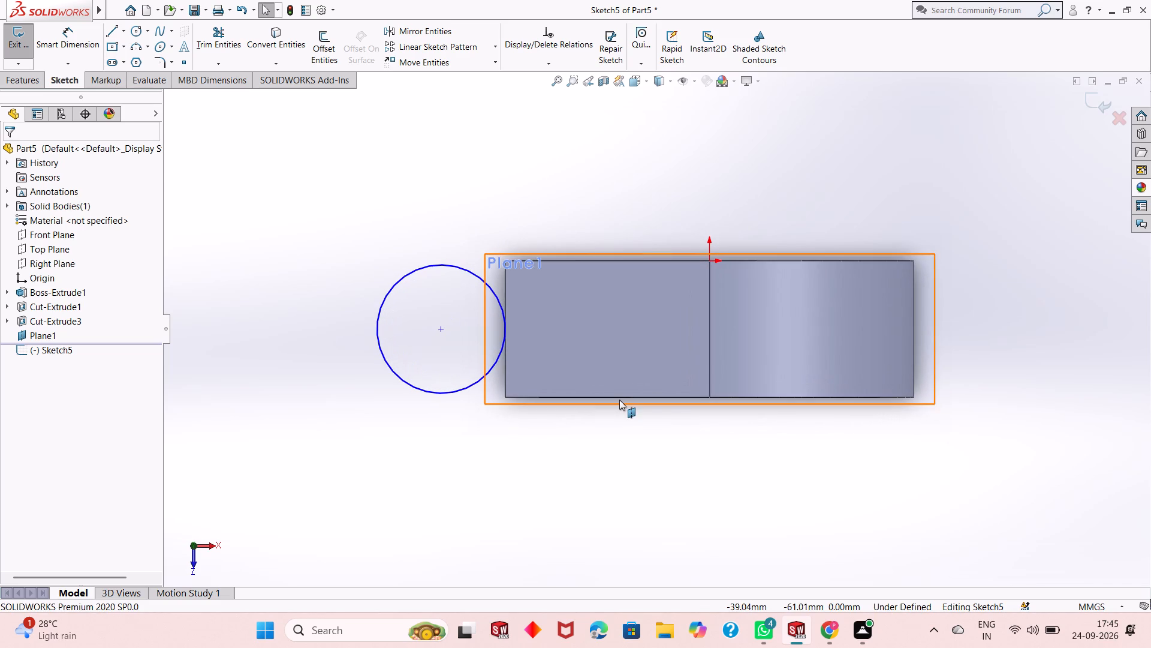
{"action": "scroll", "coordinate": [653, 338], "scroll_direction": "up", "scroll_amount": 1}
{"action": "scroll", "coordinate": [938, 339], "scroll_direction": "down", "scroll_amount": 1}
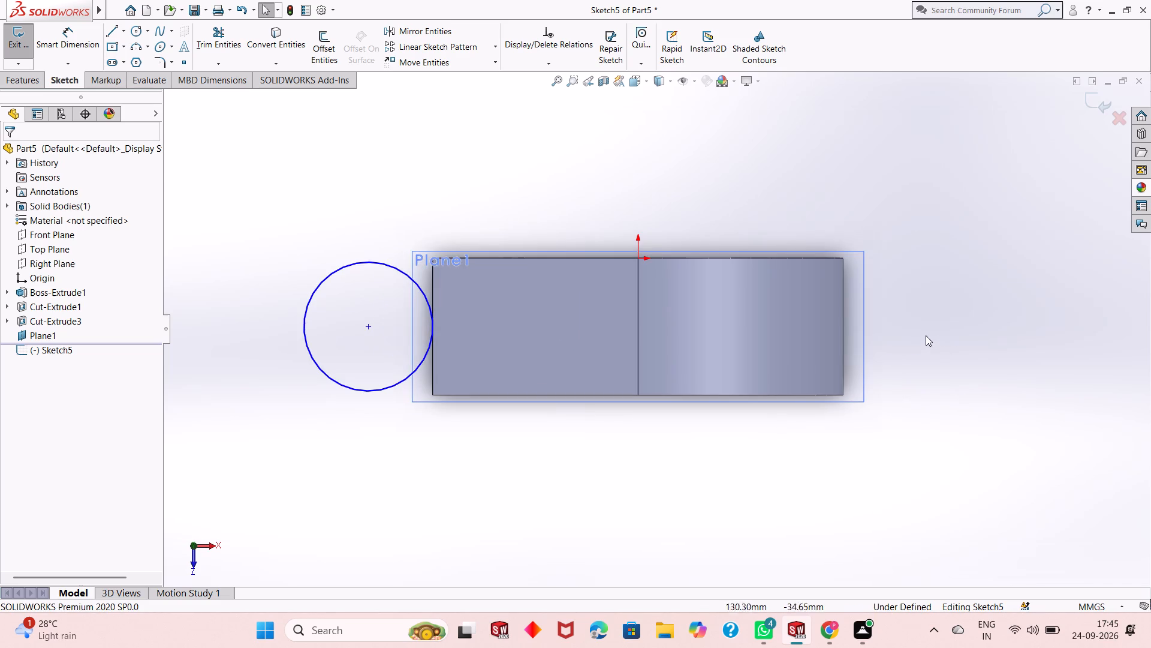
{"action": "scroll", "coordinate": [643, 369], "scroll_direction": "up", "scroll_amount": 2}
{"action": "scroll", "coordinate": [602, 332], "scroll_direction": "down", "scroll_amount": 1}
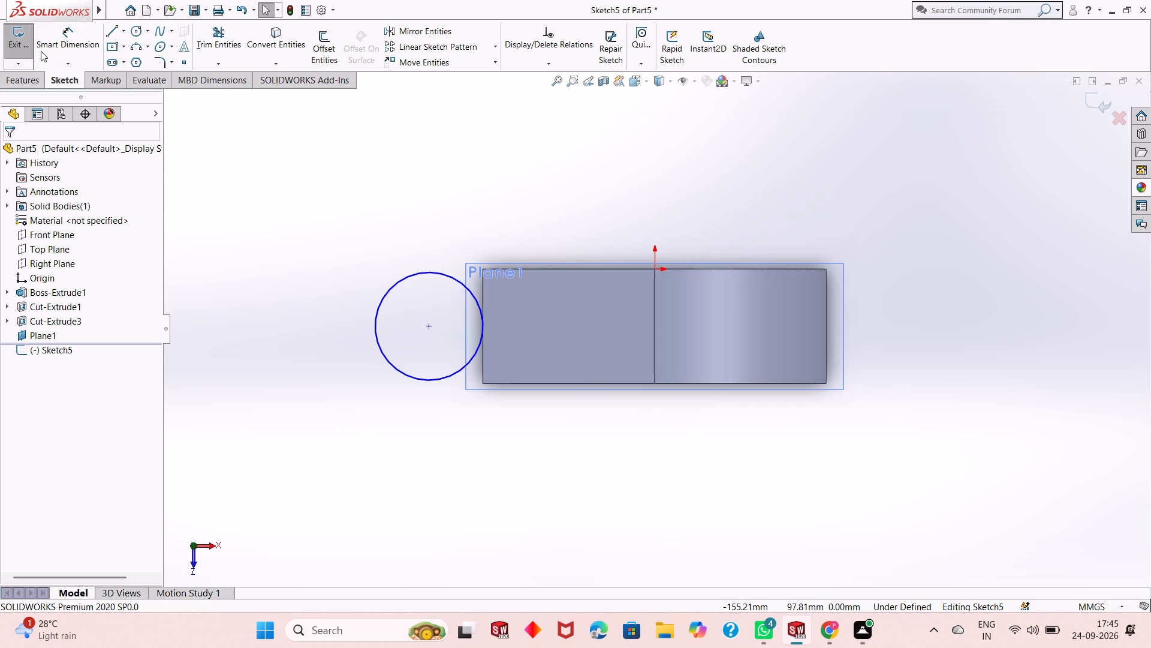
{"action": "left_click", "coordinate": [73, 44]}
{"action": "left_click", "coordinate": [392, 370]}
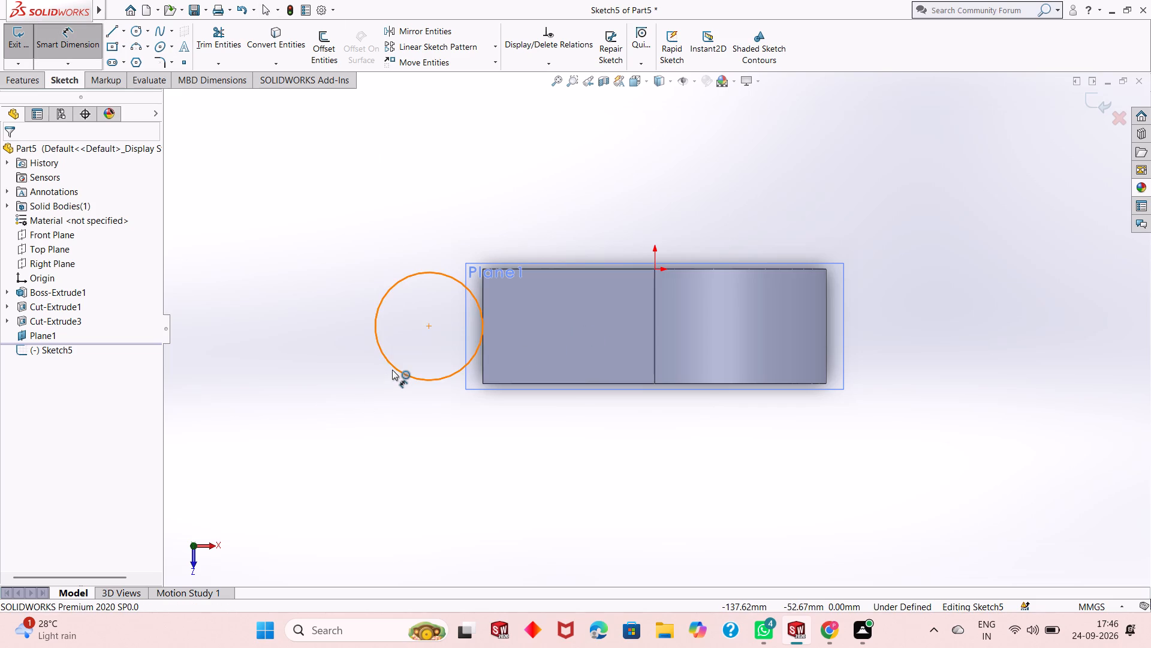
{"action": "left_click", "coordinate": [298, 433]}
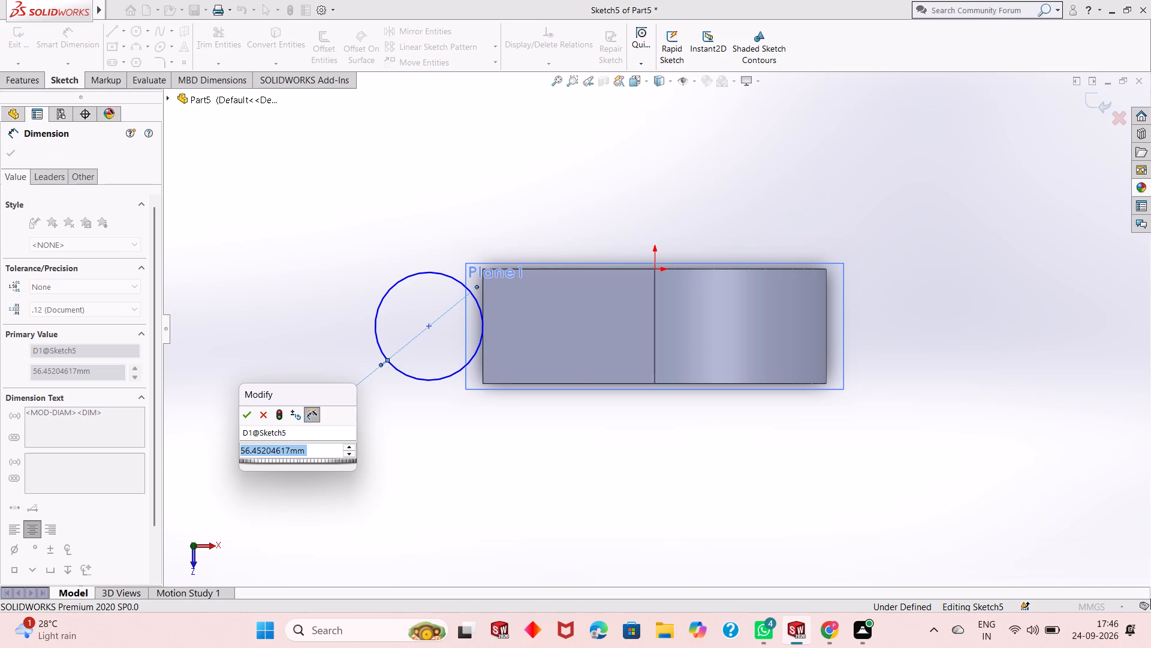
{"action": "type", "text": "60"}
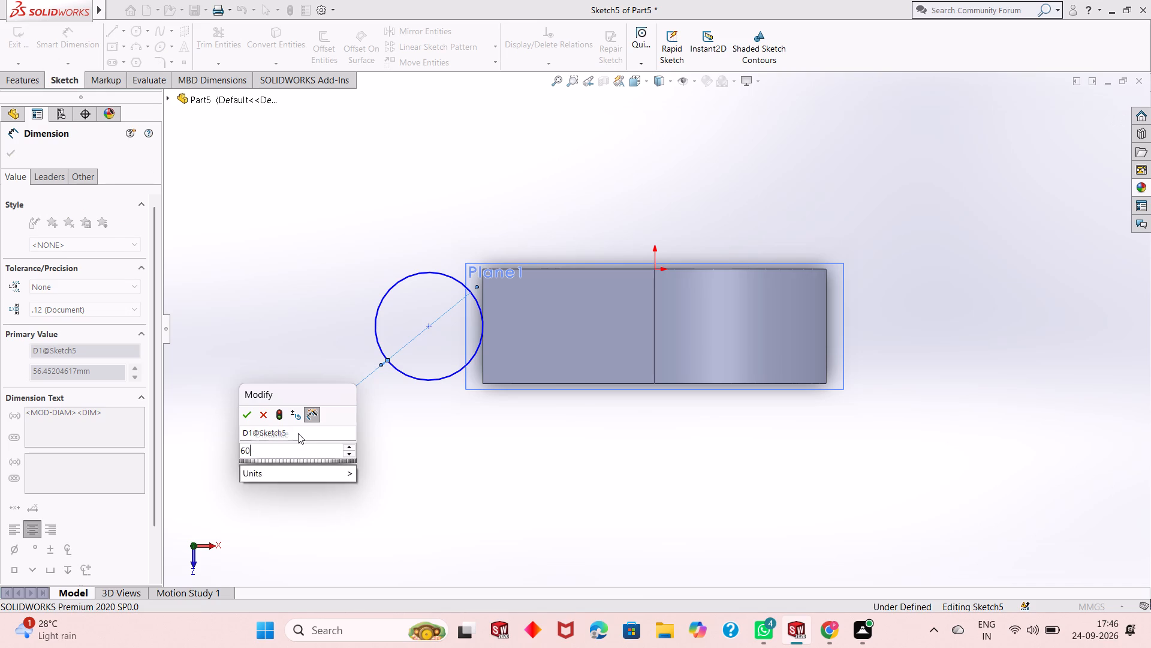
{"action": "key", "text": "Return"}
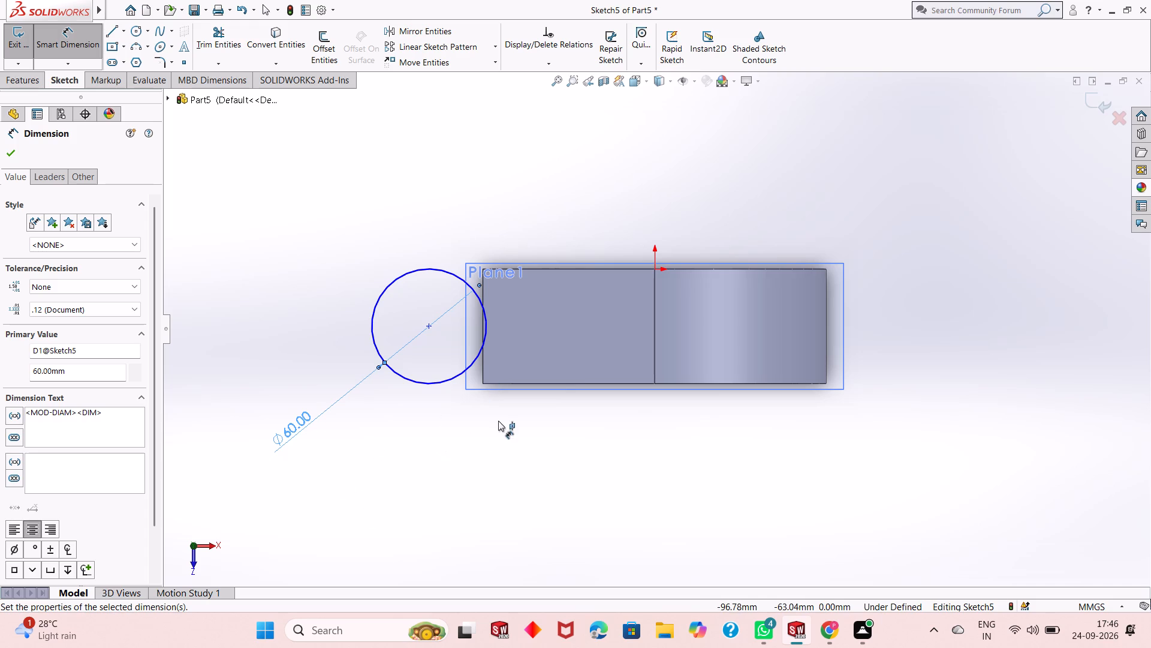
Dimension the circle's centre 40 mm from the edge where the round-ended opening's flat wall meets its curved wall.
{"action": "left_click", "coordinate": [427, 326]}
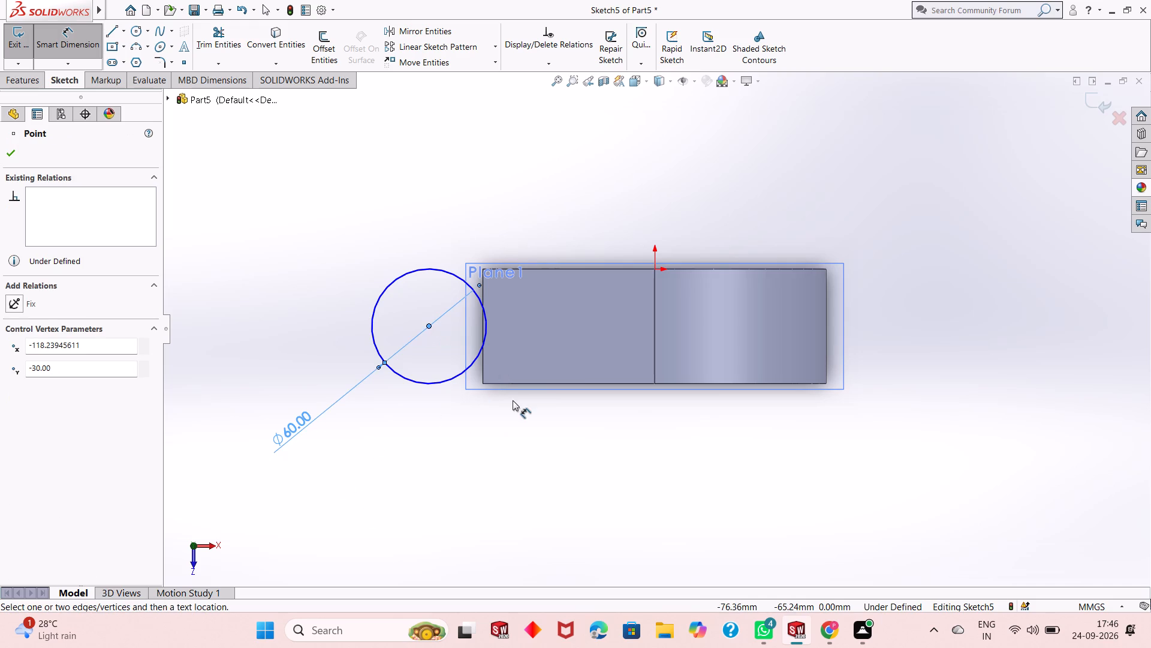
{"action": "middle_click_drag", "start_coordinate": [517, 379], "coordinate": [521, 299]}
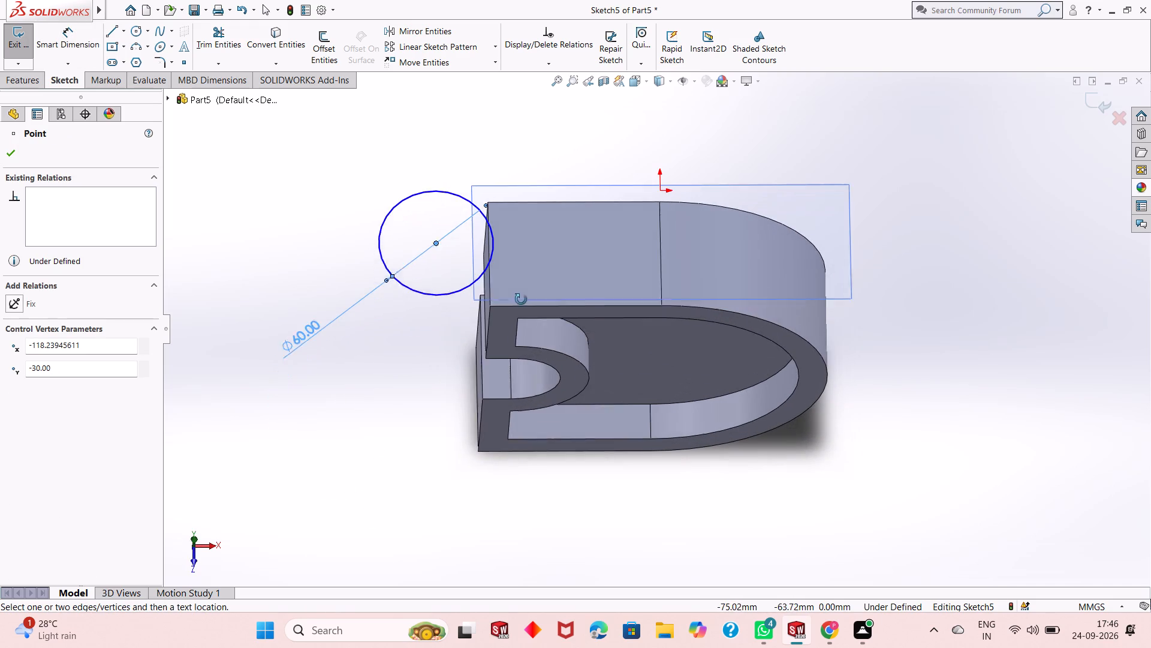
{"action": "middle_click_drag", "start_coordinate": [521, 299], "coordinate": [522, 295]}
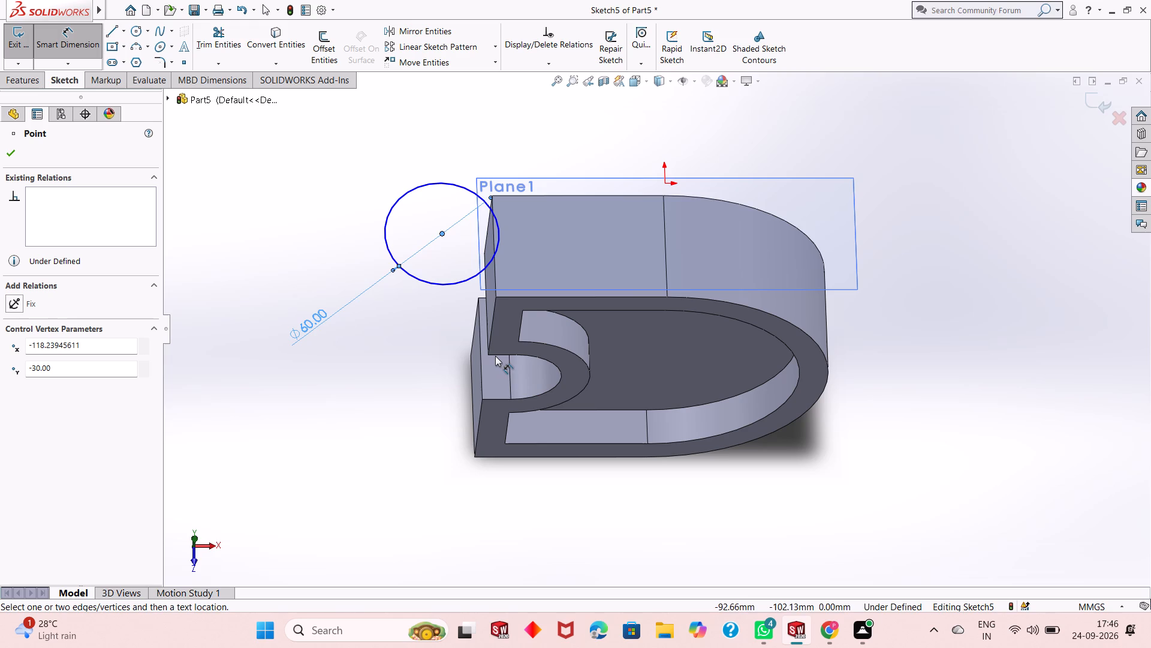
{"action": "middle_click_drag", "start_coordinate": [510, 355], "coordinate": [507, 337]}
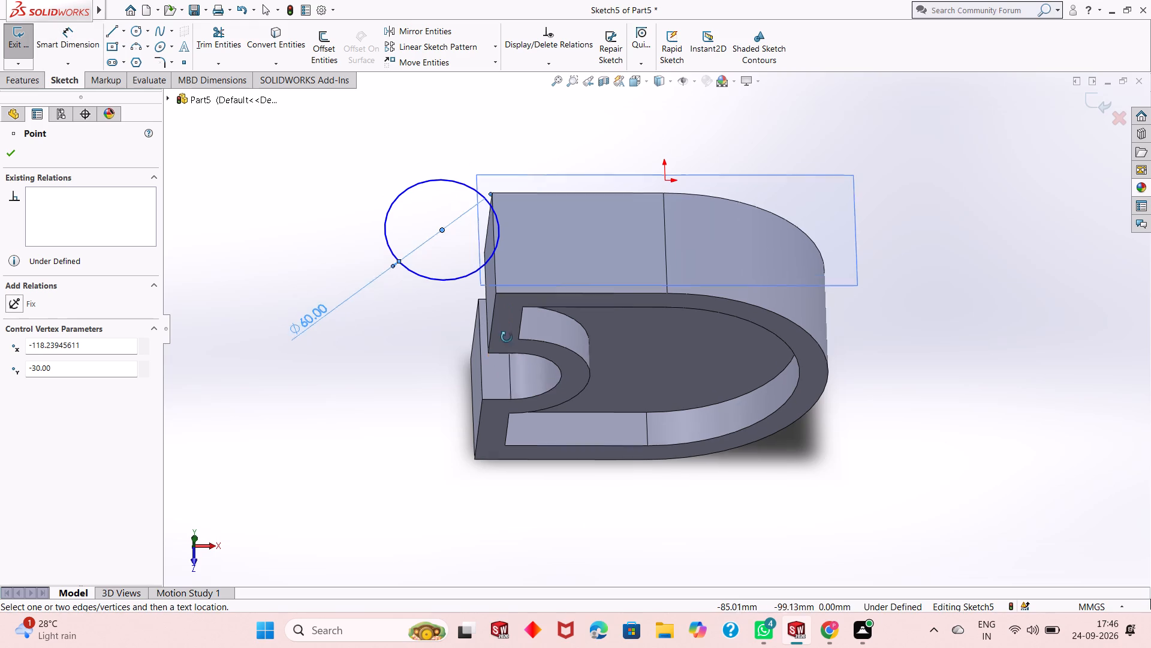
{"action": "middle_click_drag", "start_coordinate": [507, 337], "coordinate": [504, 302]}
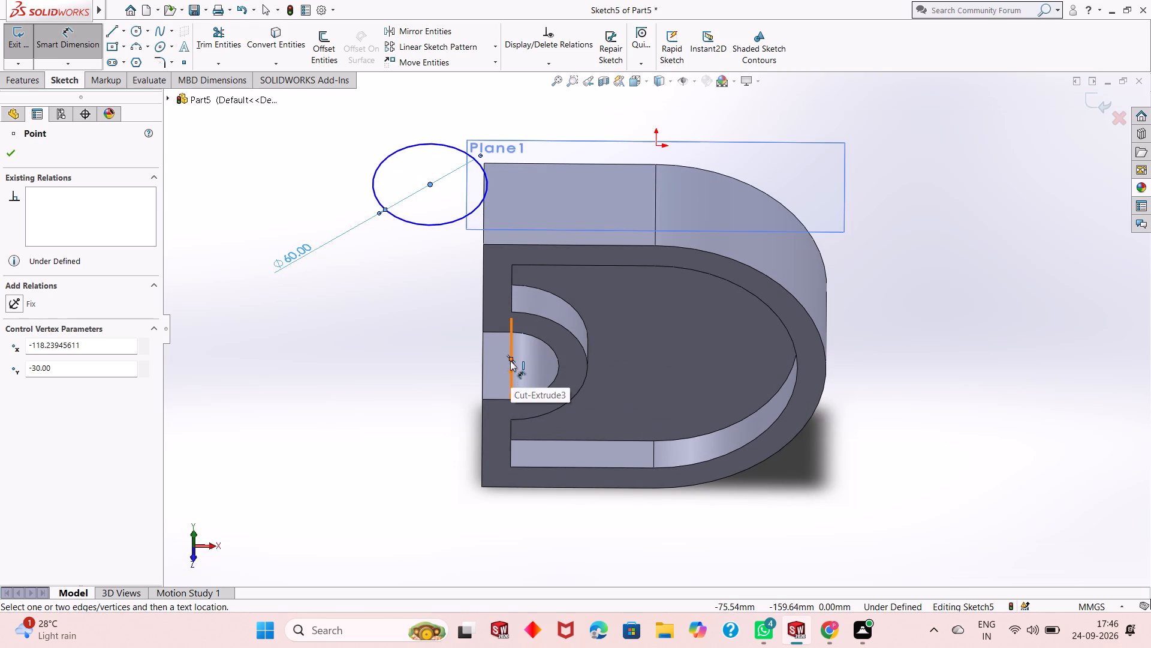
{"action": "left_click", "coordinate": [510, 359]}
{"action": "middle_click_drag", "start_coordinate": [508, 180], "coordinate": [508, 187]}
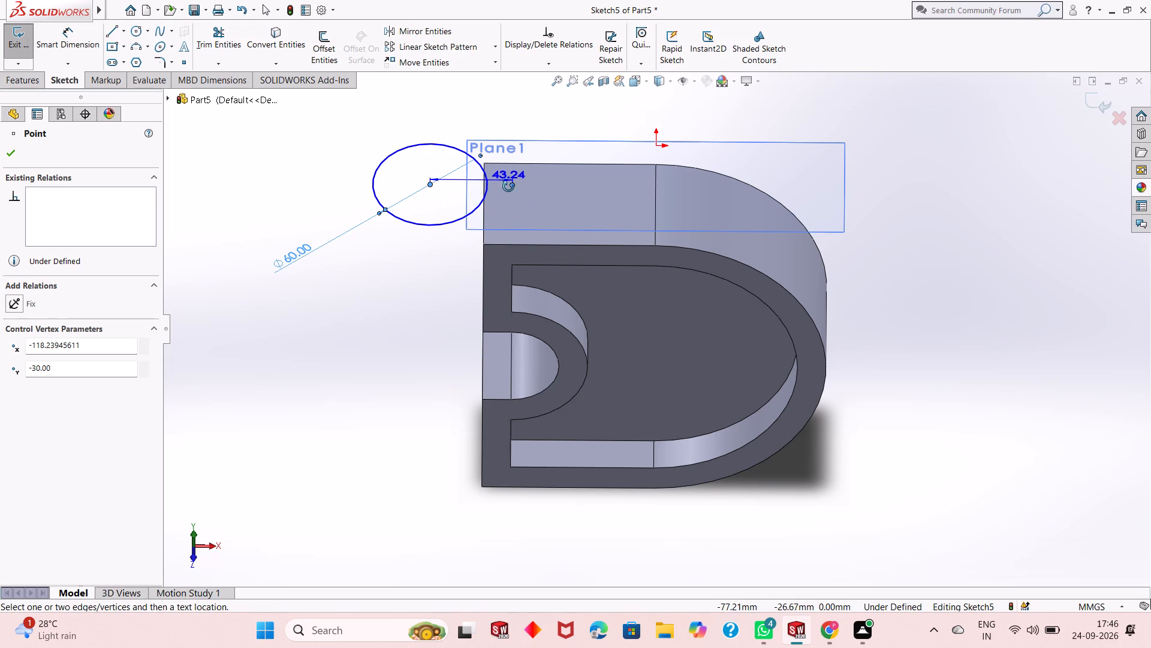
{"action": "middle_click_drag", "start_coordinate": [508, 187], "coordinate": [508, 319]}
{"action": "left_click", "coordinate": [495, 356]}
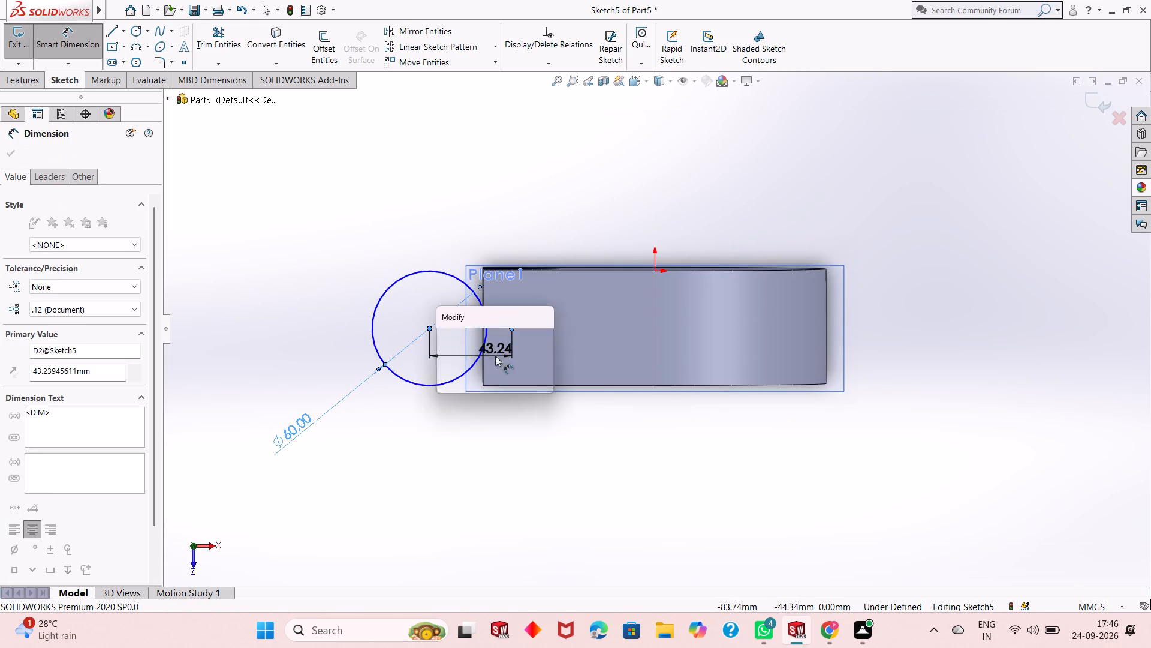
{"action": "type", "text": "40"}
{"action": "key", "text": "Return"}
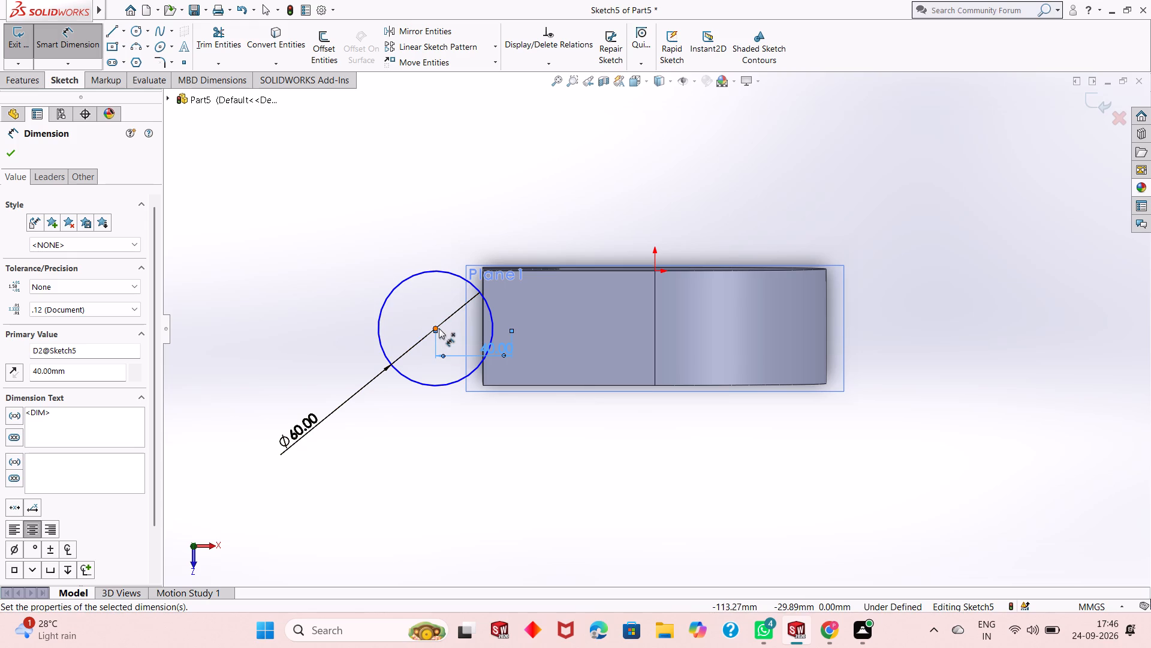
Dimension the horizontal distance from the circle's centre to the edge where the solid's straight side meets its large rounded end.
{"action": "left_click", "coordinate": [439, 328]}
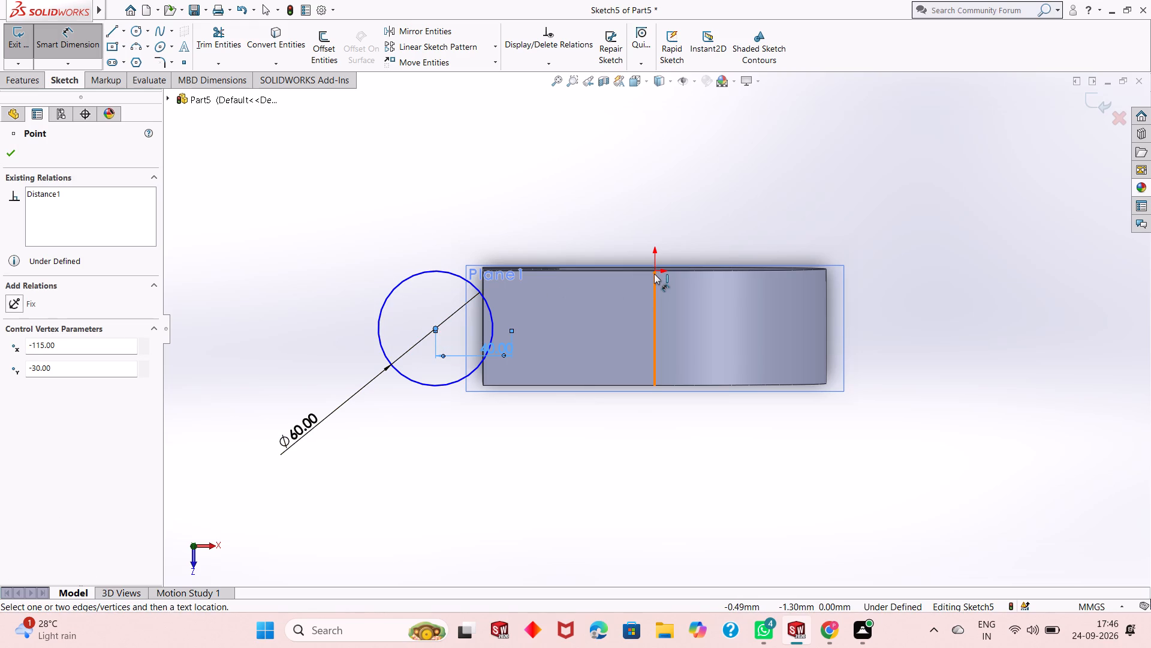
{"action": "left_click", "coordinate": [654, 274]}
{"action": "left_click", "coordinate": [592, 191]}
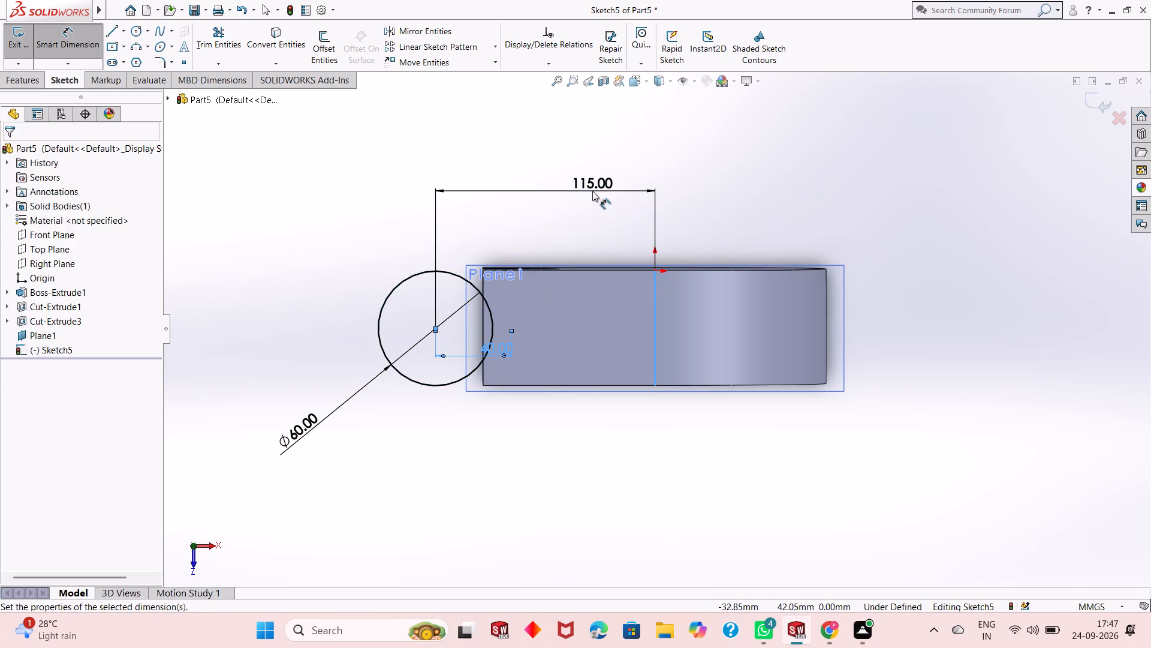
{"action": "left_click", "coordinate": [541, 172]}
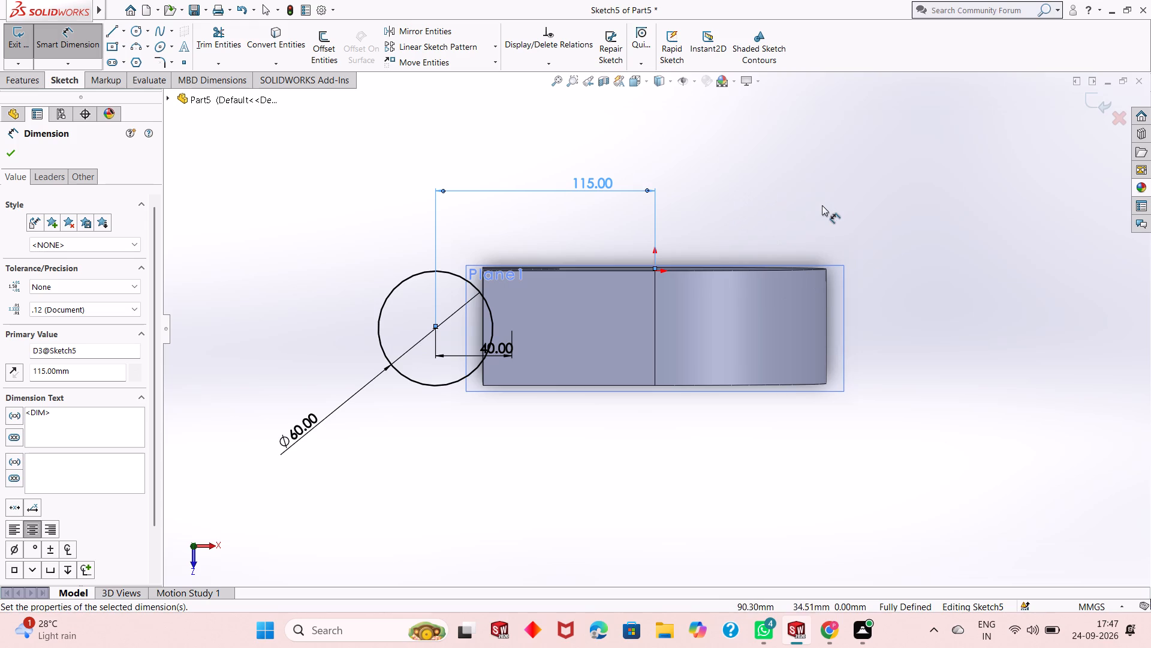
{"action": "right_click", "coordinate": [728, 161]}
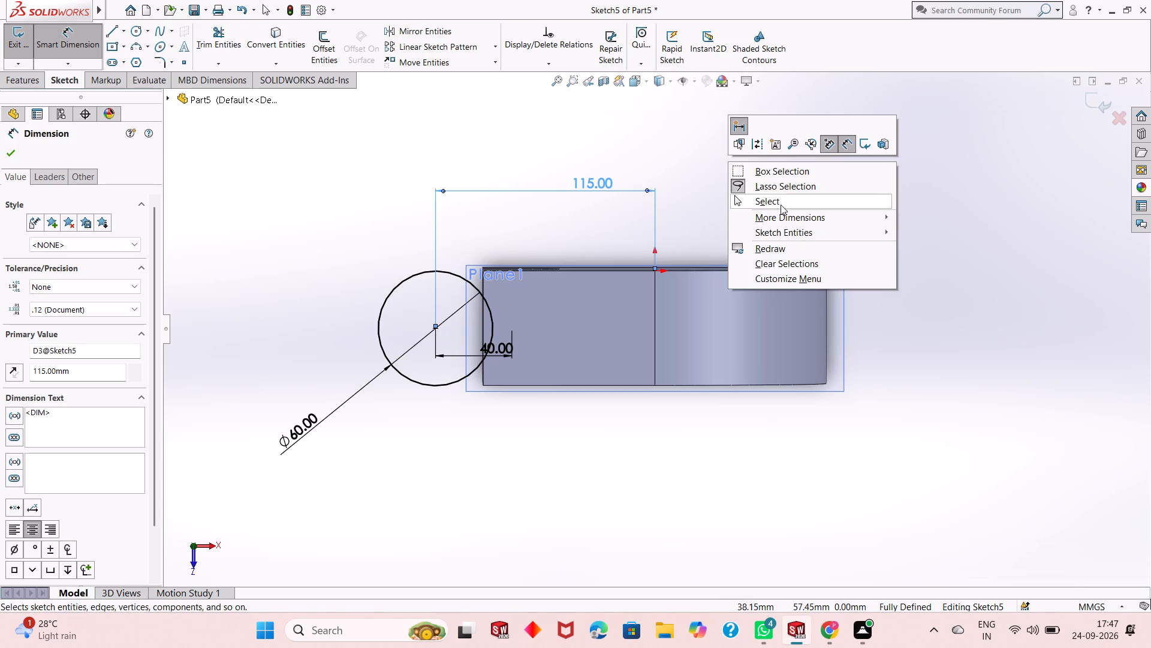
{"action": "left_click", "coordinate": [791, 203]}
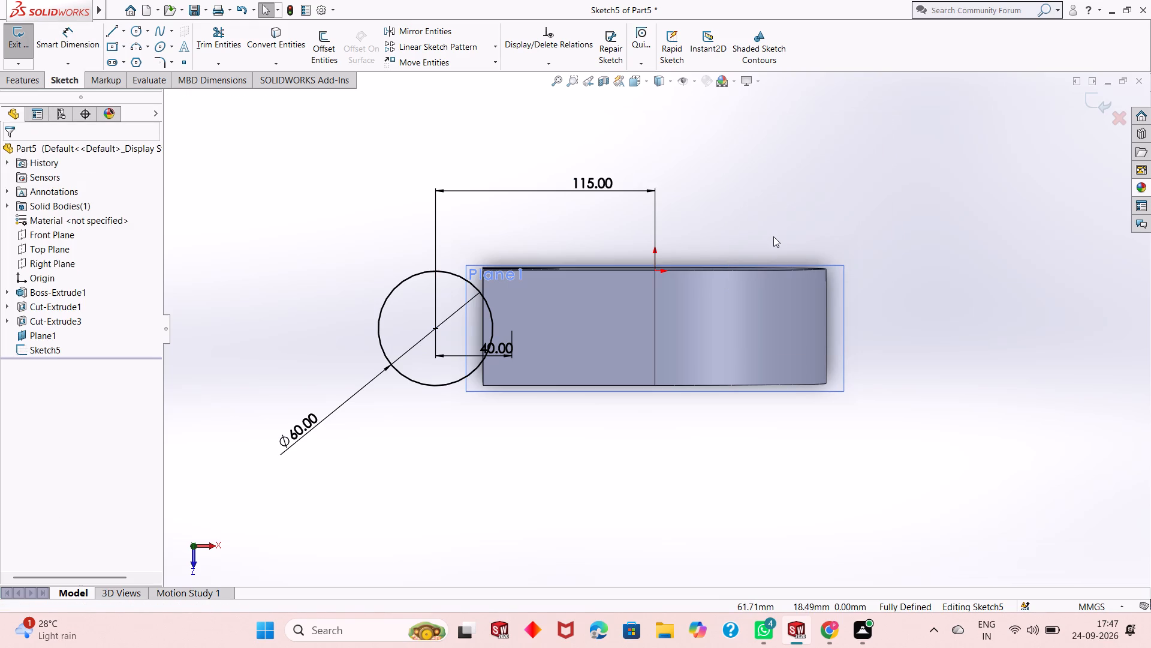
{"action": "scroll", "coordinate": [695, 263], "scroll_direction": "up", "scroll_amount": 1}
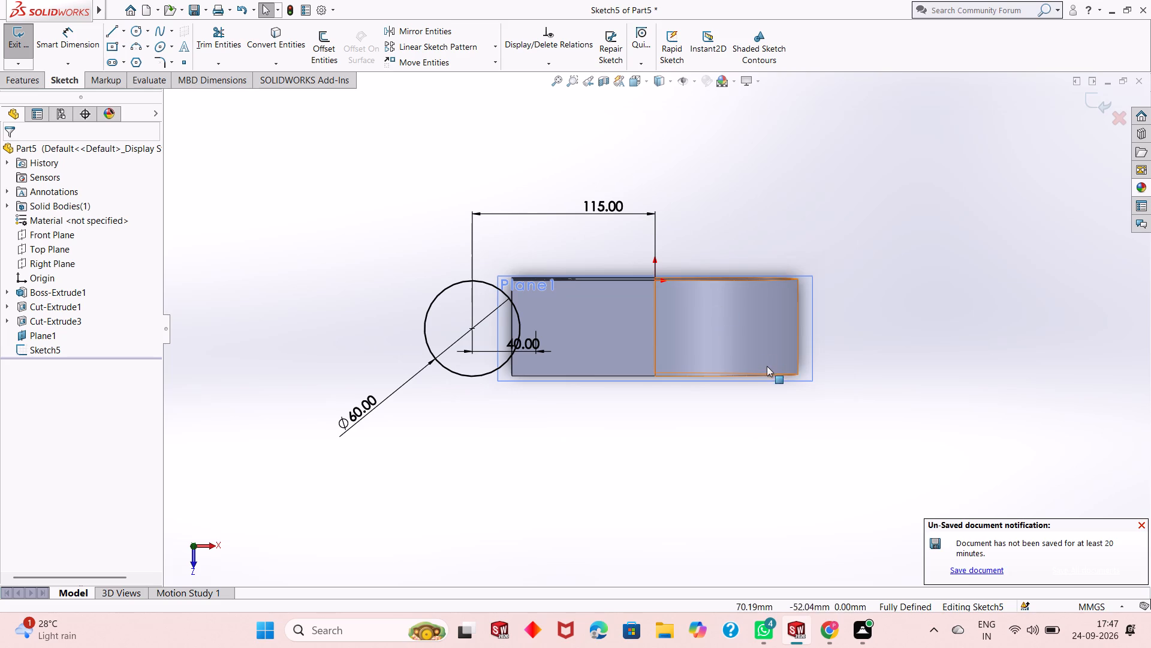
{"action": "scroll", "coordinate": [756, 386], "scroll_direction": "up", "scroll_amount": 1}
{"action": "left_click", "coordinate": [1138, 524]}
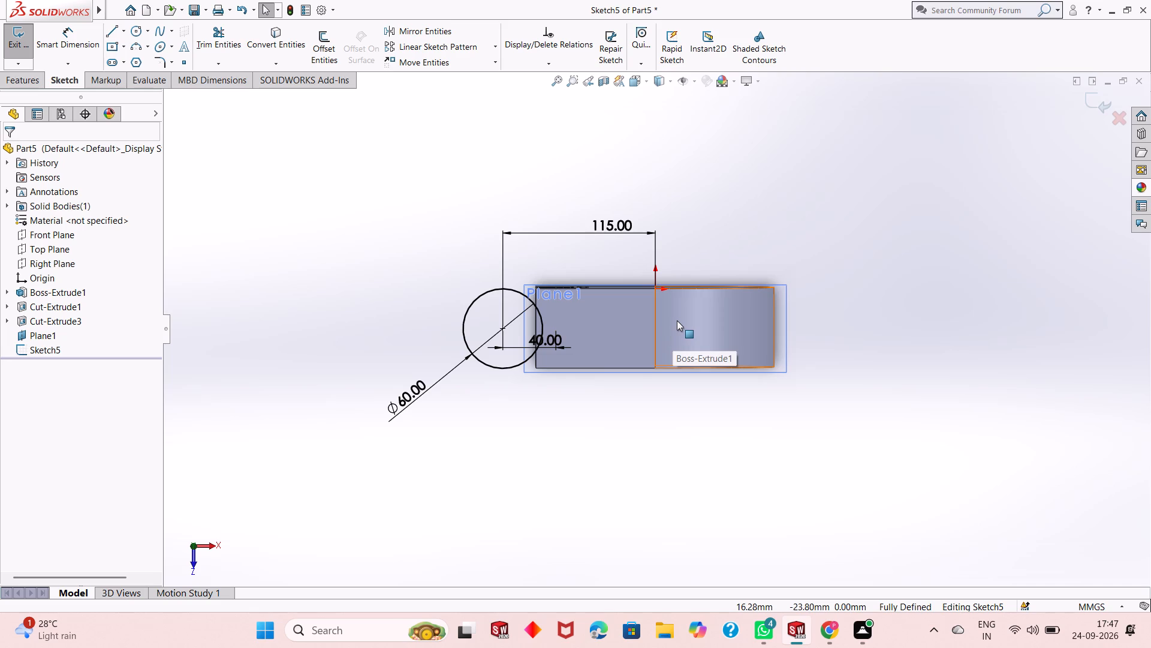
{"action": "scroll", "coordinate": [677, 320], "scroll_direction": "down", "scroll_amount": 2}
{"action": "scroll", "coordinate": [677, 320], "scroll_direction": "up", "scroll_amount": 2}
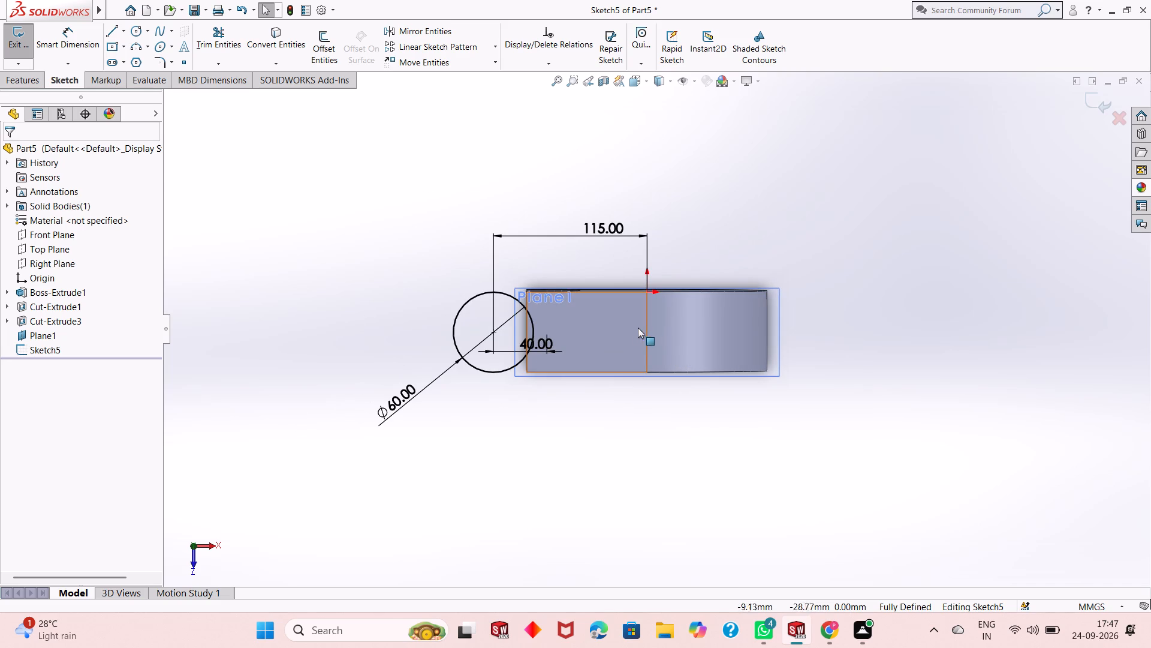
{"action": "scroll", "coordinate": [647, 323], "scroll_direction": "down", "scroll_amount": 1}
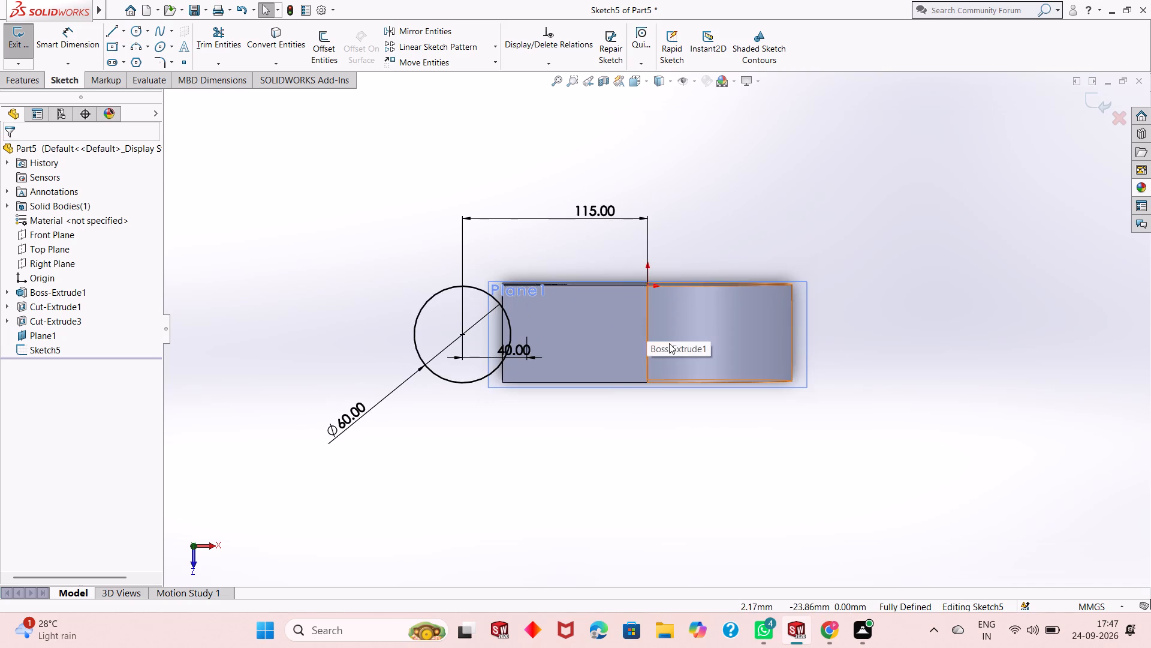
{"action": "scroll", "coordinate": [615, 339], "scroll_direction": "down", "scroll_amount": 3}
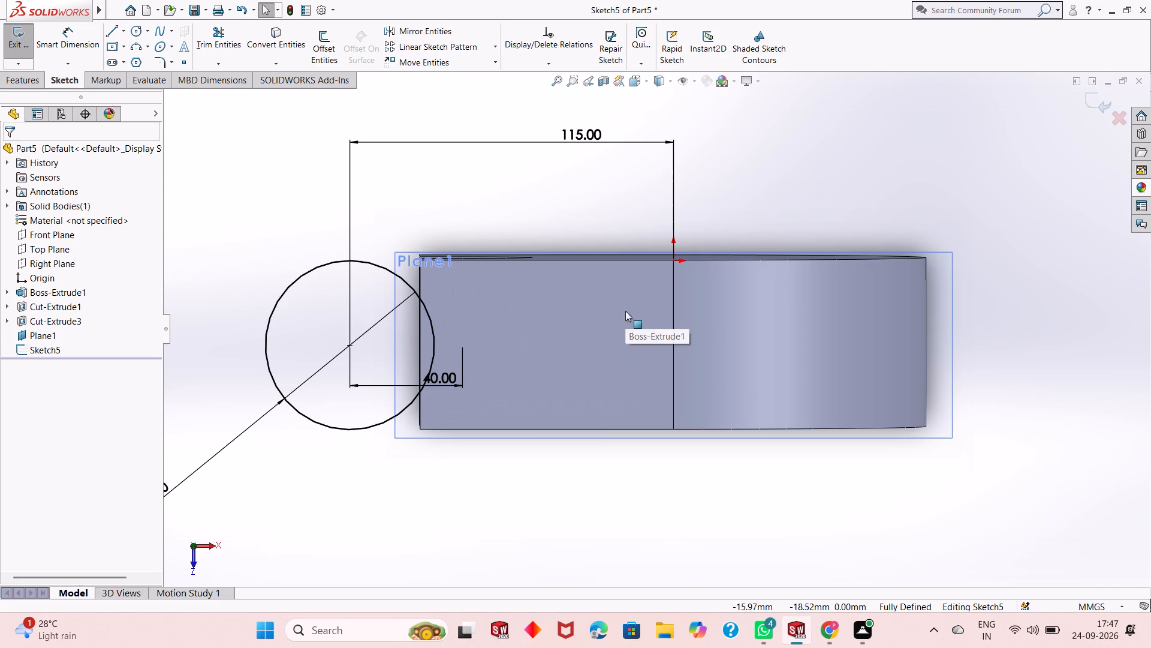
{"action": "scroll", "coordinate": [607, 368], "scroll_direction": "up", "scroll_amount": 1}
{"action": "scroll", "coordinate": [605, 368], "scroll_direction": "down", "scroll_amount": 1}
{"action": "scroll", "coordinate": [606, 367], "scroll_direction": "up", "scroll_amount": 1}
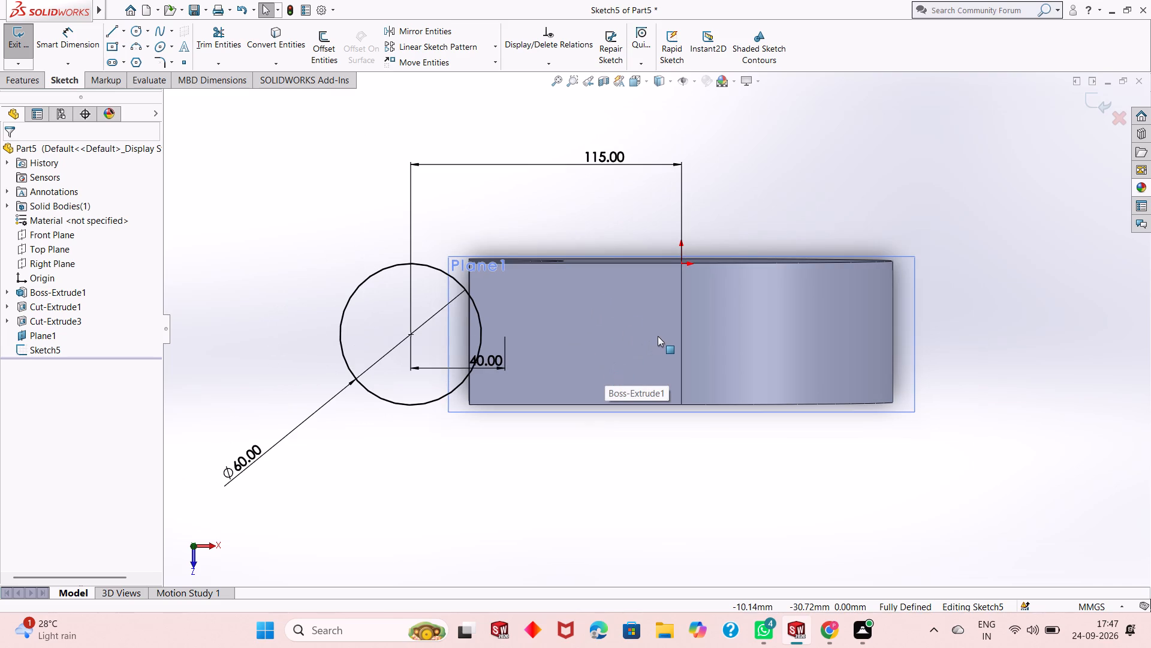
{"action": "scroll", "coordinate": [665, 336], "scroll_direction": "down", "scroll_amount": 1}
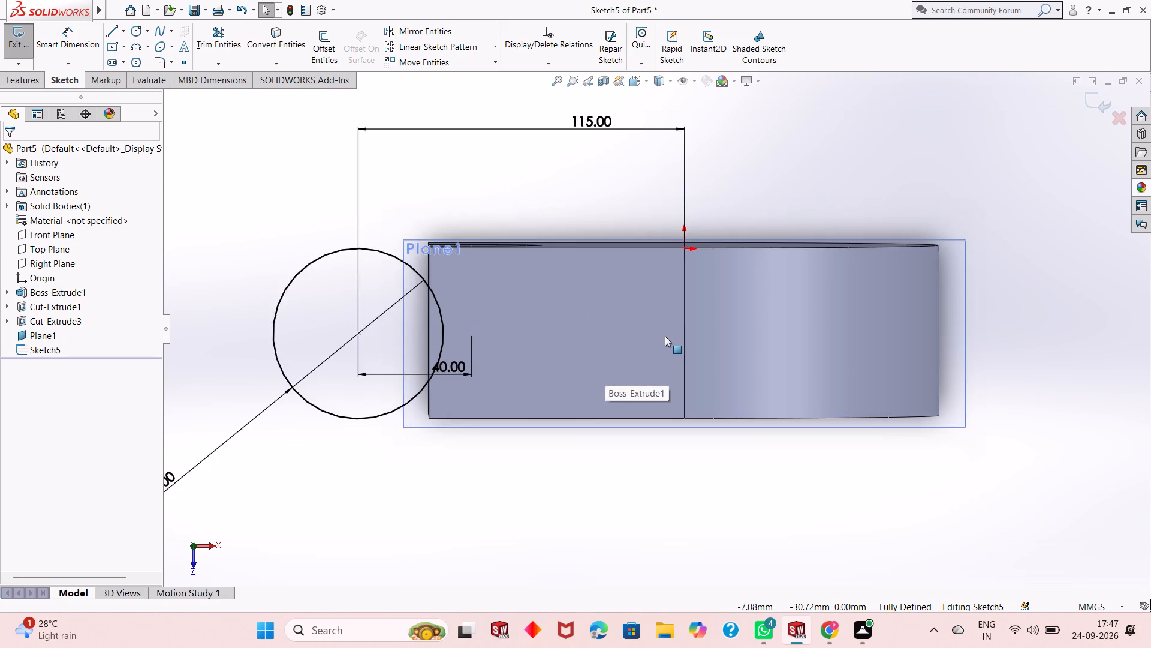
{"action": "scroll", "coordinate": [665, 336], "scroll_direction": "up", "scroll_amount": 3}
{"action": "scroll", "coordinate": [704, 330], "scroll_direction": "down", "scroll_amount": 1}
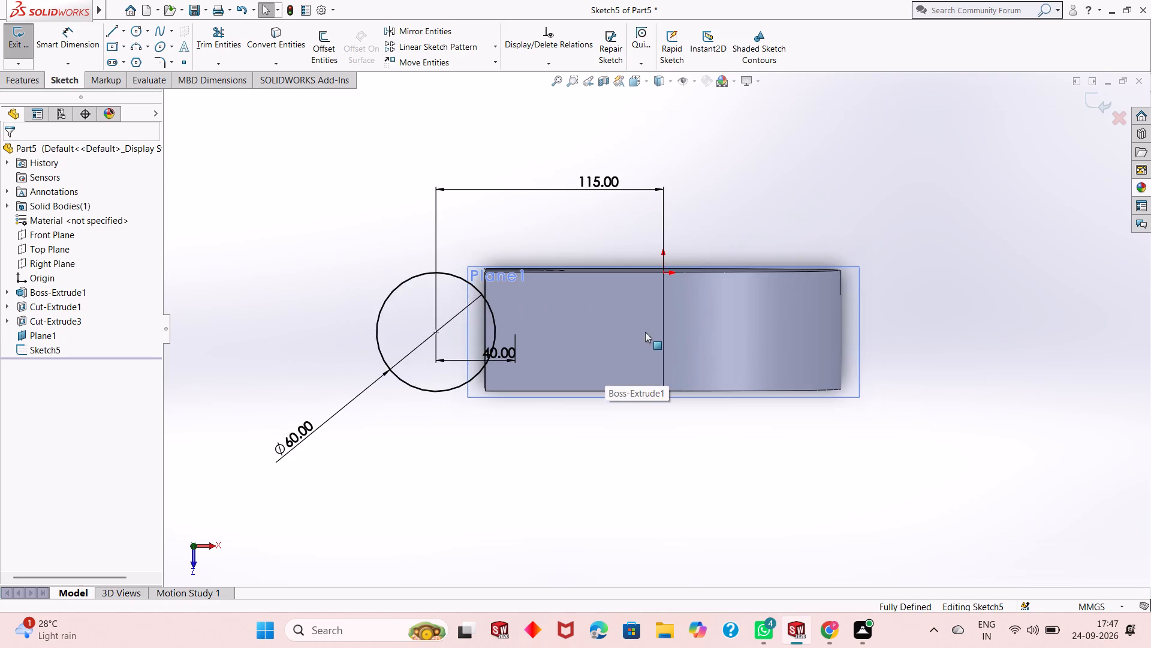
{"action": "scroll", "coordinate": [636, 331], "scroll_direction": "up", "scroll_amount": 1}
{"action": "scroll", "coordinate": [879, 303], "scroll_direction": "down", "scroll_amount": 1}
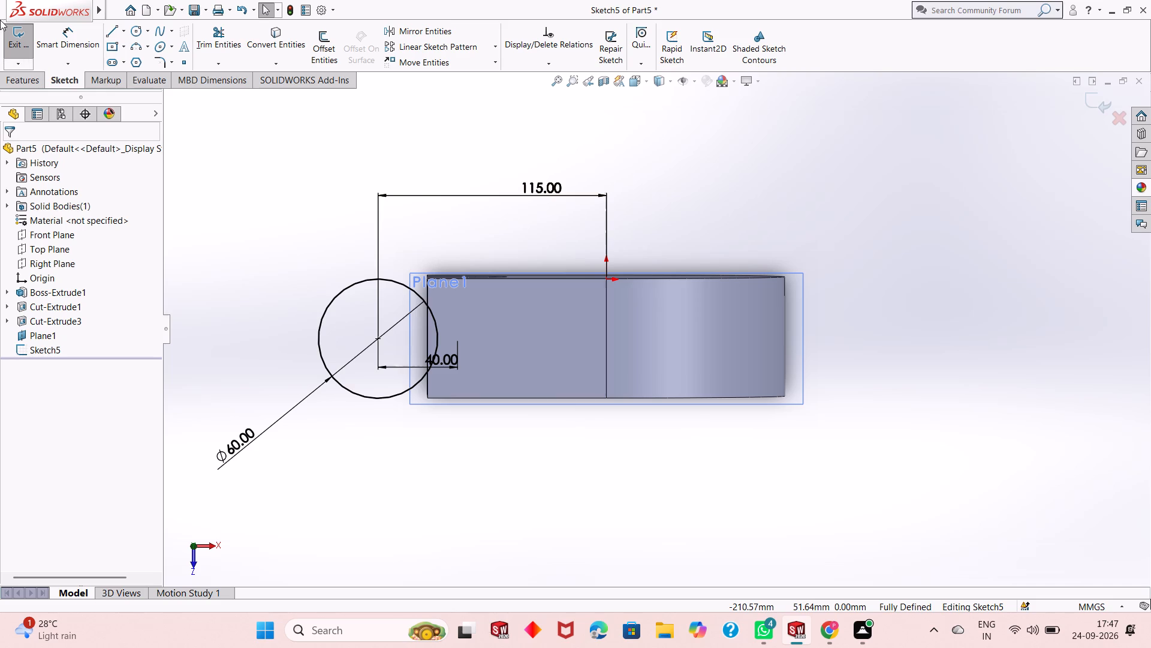
Set up a blind boss extrusion of the circle, reversed downward alongside the solid's notched end, with a depth of 104 mm.
{"action": "left_click", "coordinate": [30, 76]}
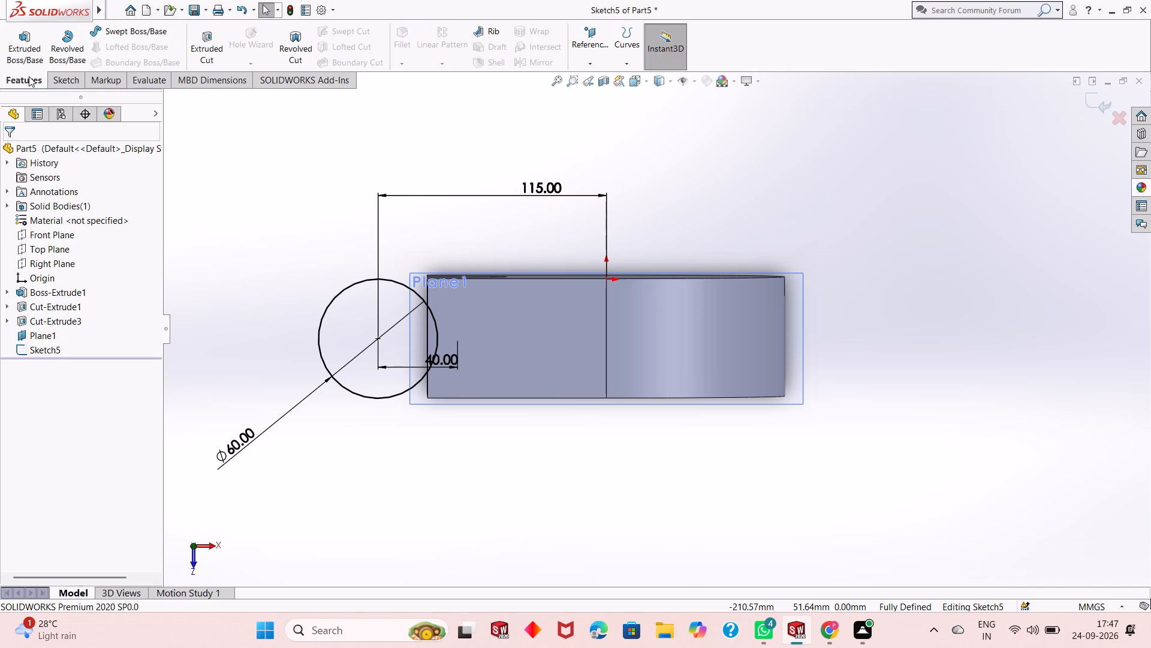
{"action": "left_click", "coordinate": [40, 43]}
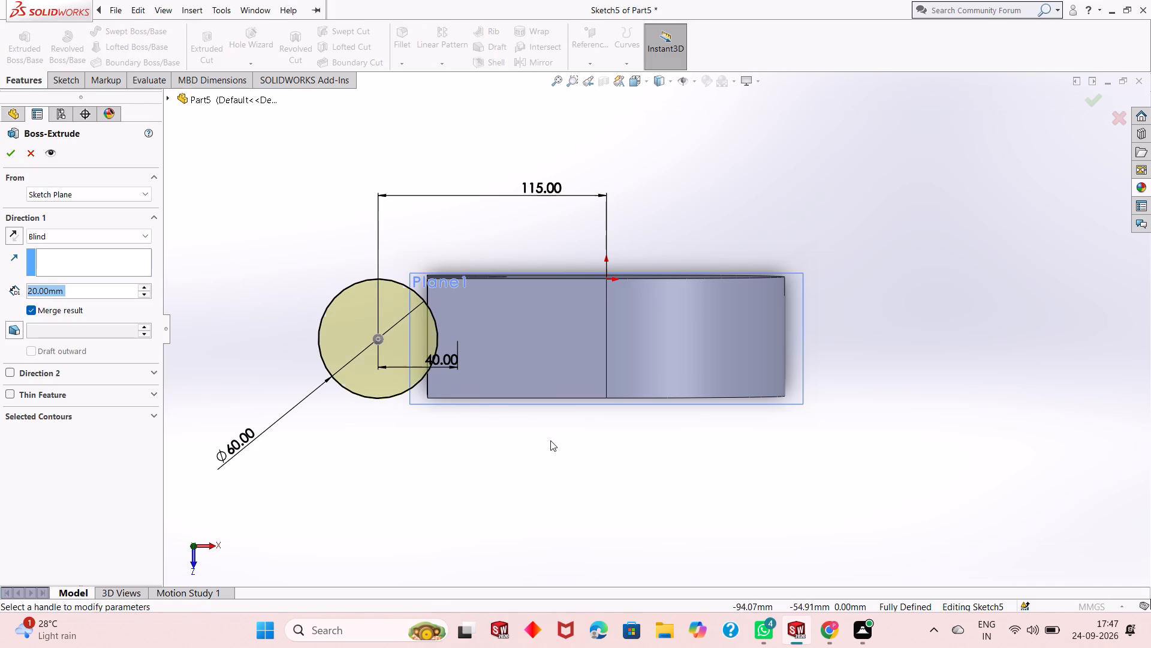
{"action": "middle_click_drag", "start_coordinate": [550, 440], "coordinate": [559, 304]}
{"action": "scroll", "coordinate": [555, 301], "scroll_direction": "up", "scroll_amount": 2}
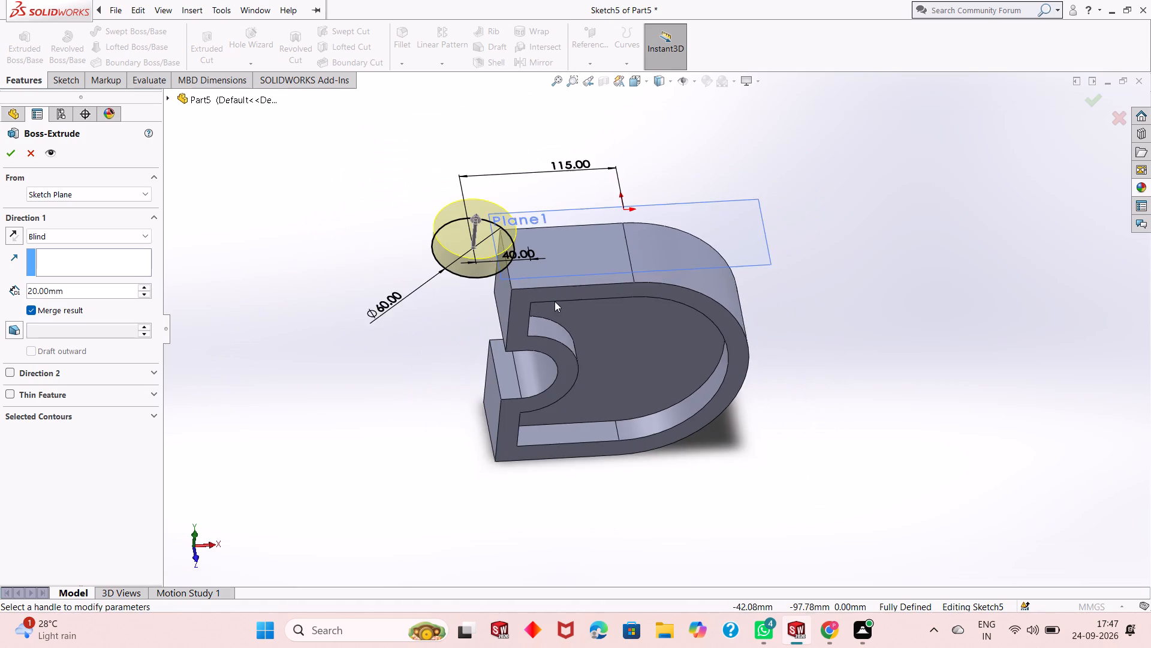
{"action": "scroll", "coordinate": [574, 183], "scroll_direction": "down", "scroll_amount": 2}
{"action": "middle_click_drag", "start_coordinate": [619, 341], "coordinate": [614, 278]}
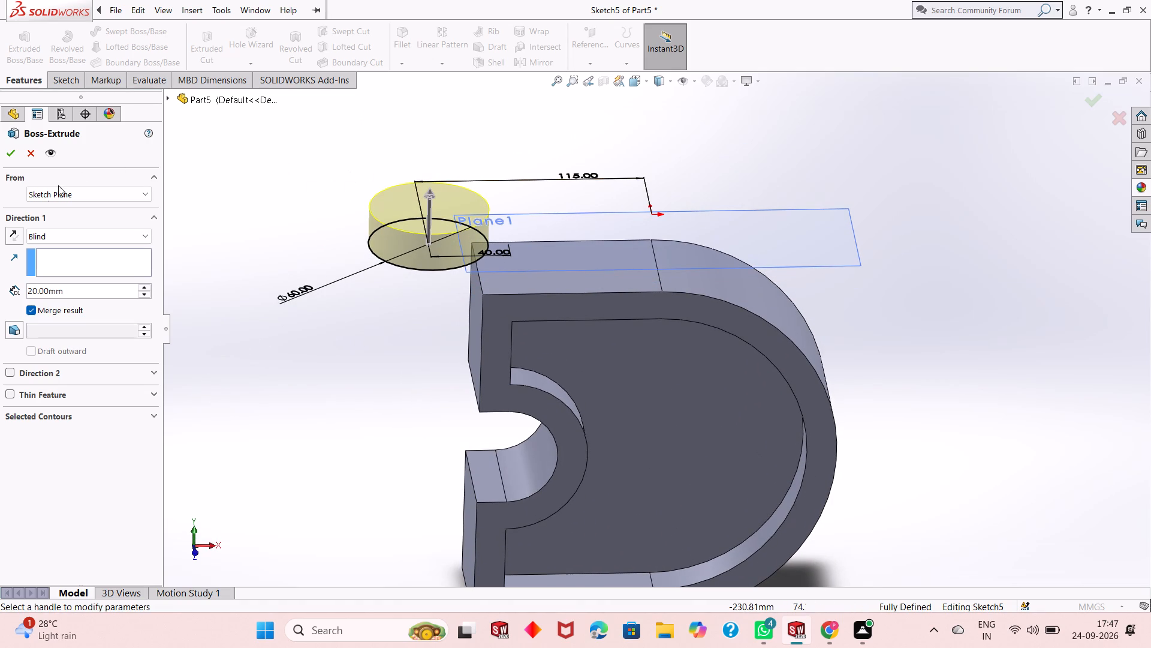
{"action": "left_click", "coordinate": [17, 230]}
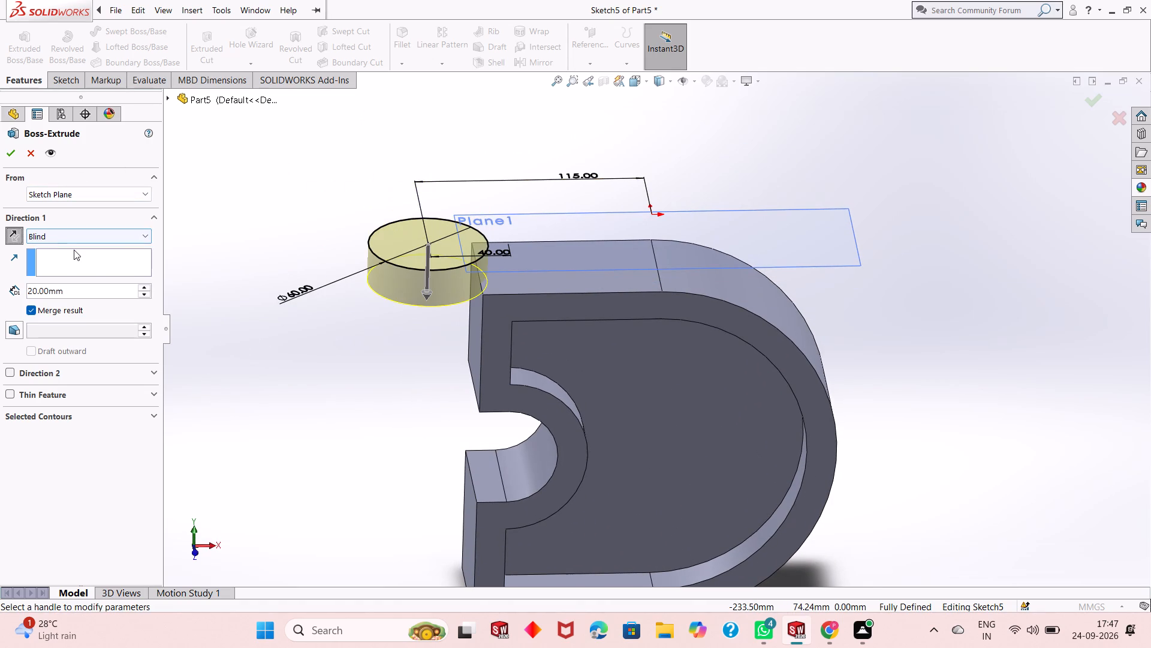
{"action": "double_click", "coordinate": [75, 289]}
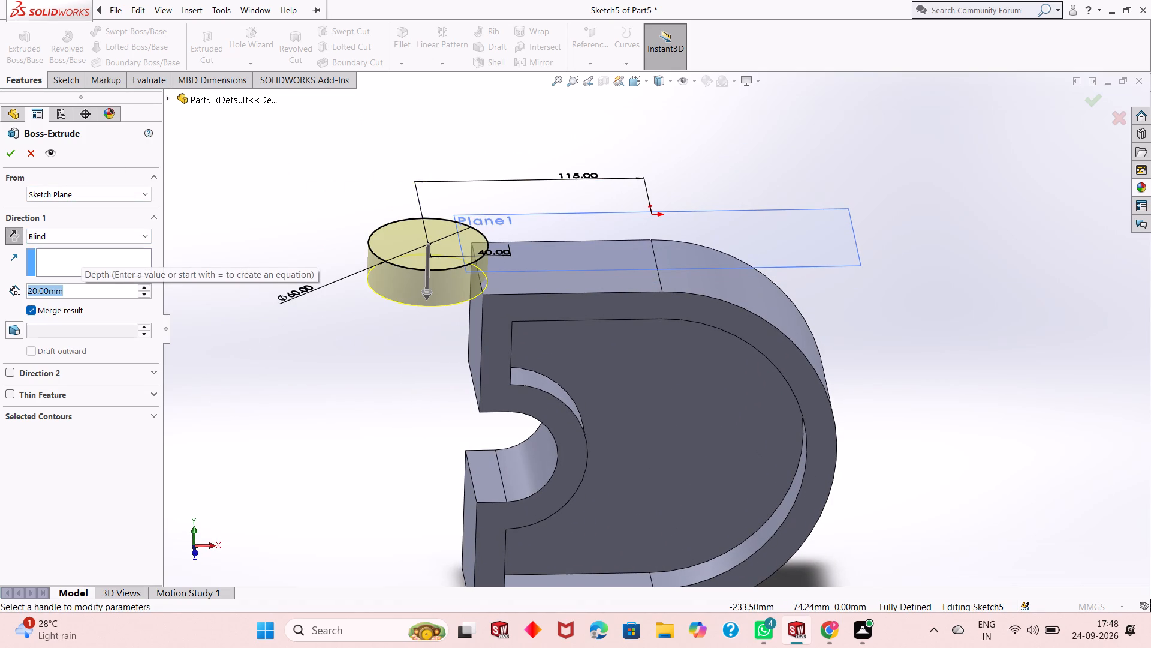
{"action": "type", "text": "90"}
{"action": "key", "text": "plus"}
{"action": "type", "text": "14"}
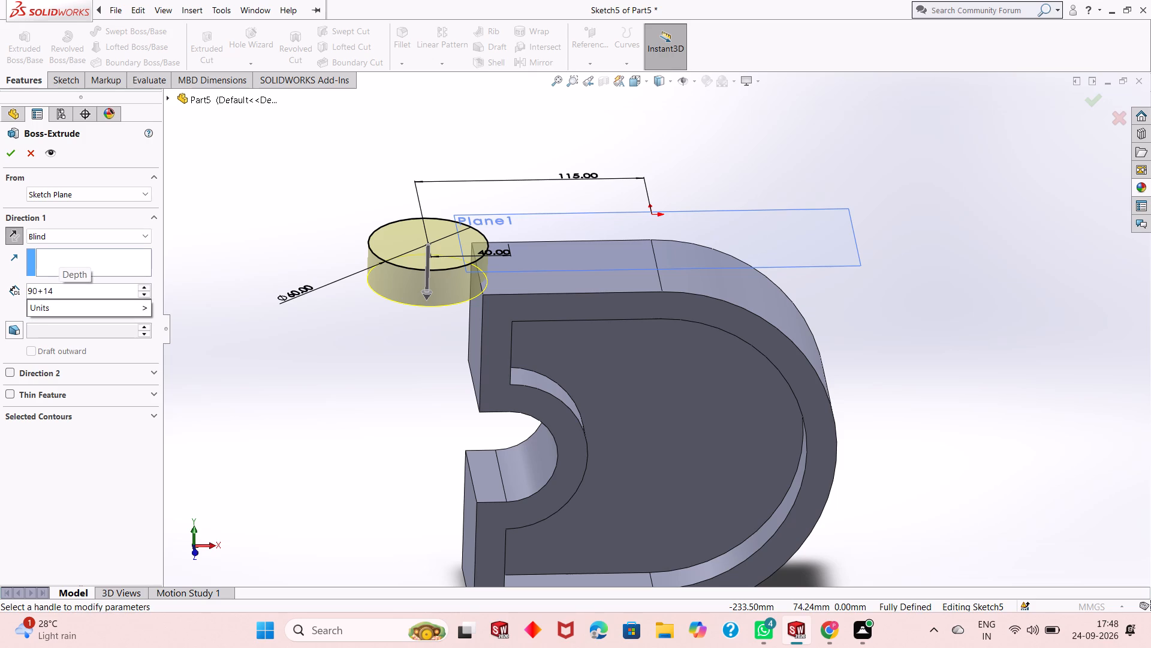
{"action": "key", "text": "Return"}
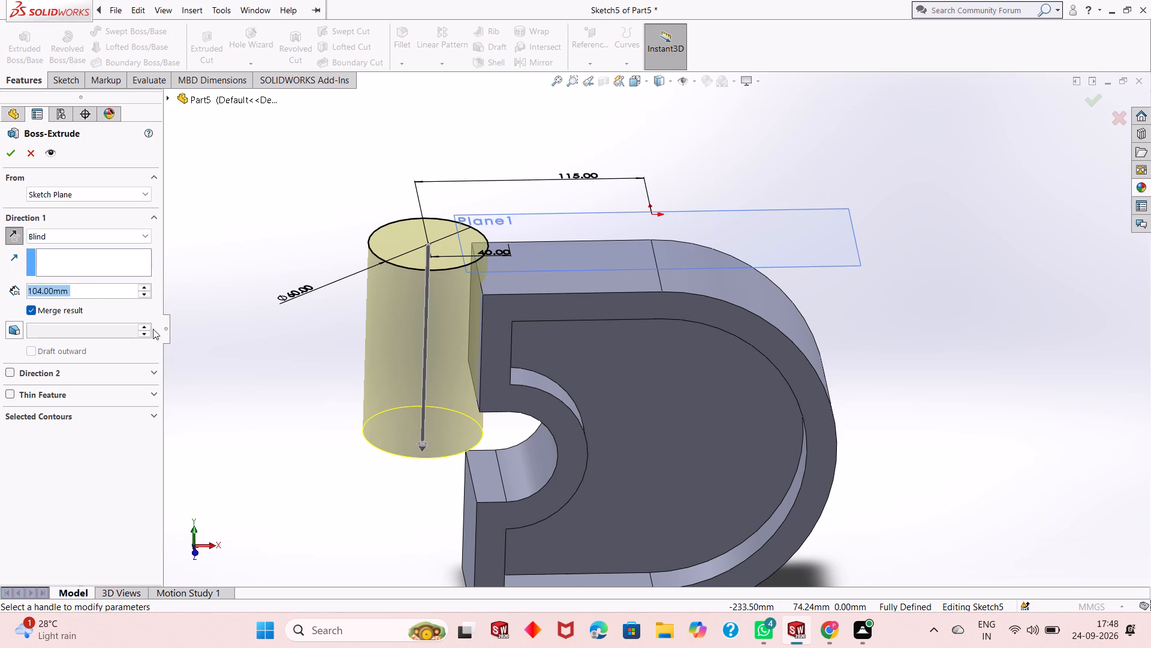
{"action": "middle_click_drag", "start_coordinate": [572, 449], "coordinate": [567, 356]}
{"action": "middle_click_drag", "start_coordinate": [567, 355], "coordinate": [569, 368]}
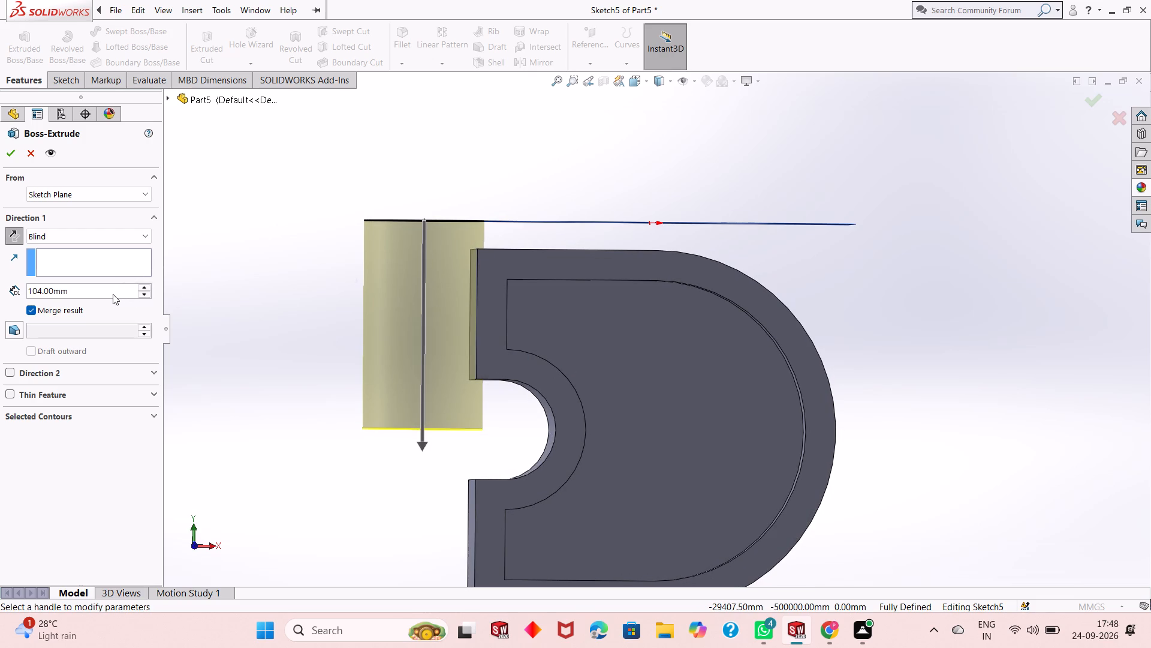
Set the boss extrusion's depth to 79 mm (104 minus 25) and create the cylinder merged with the solid.
{"action": "double_click", "coordinate": [82, 285]}
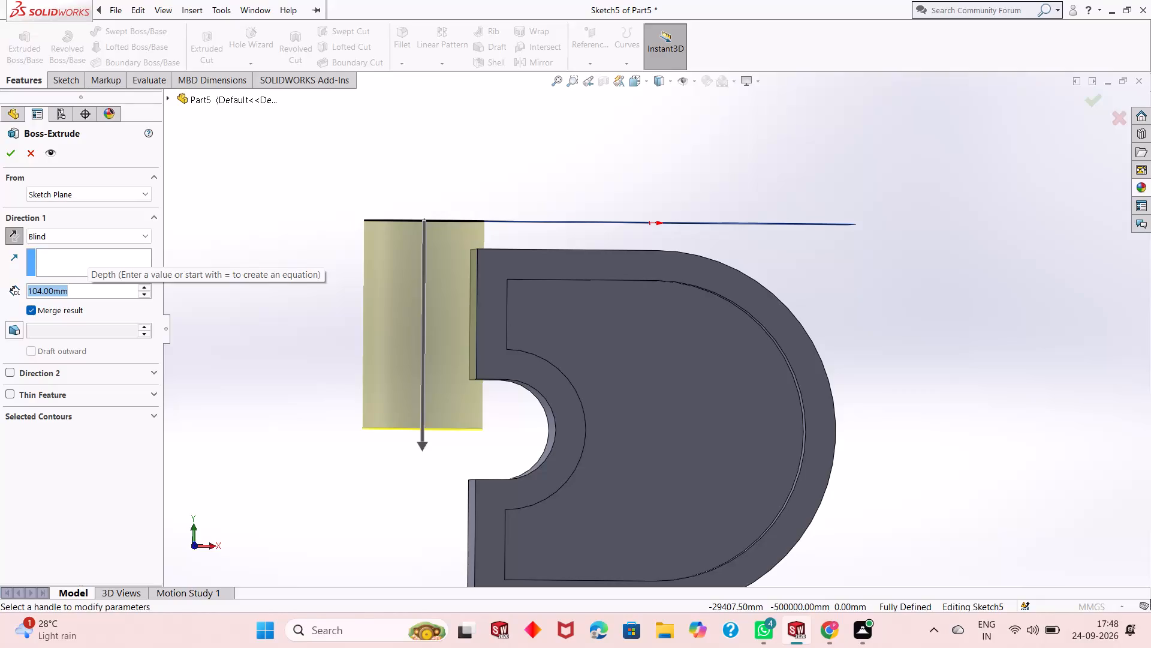
{"action": "type", "text": "104-"}
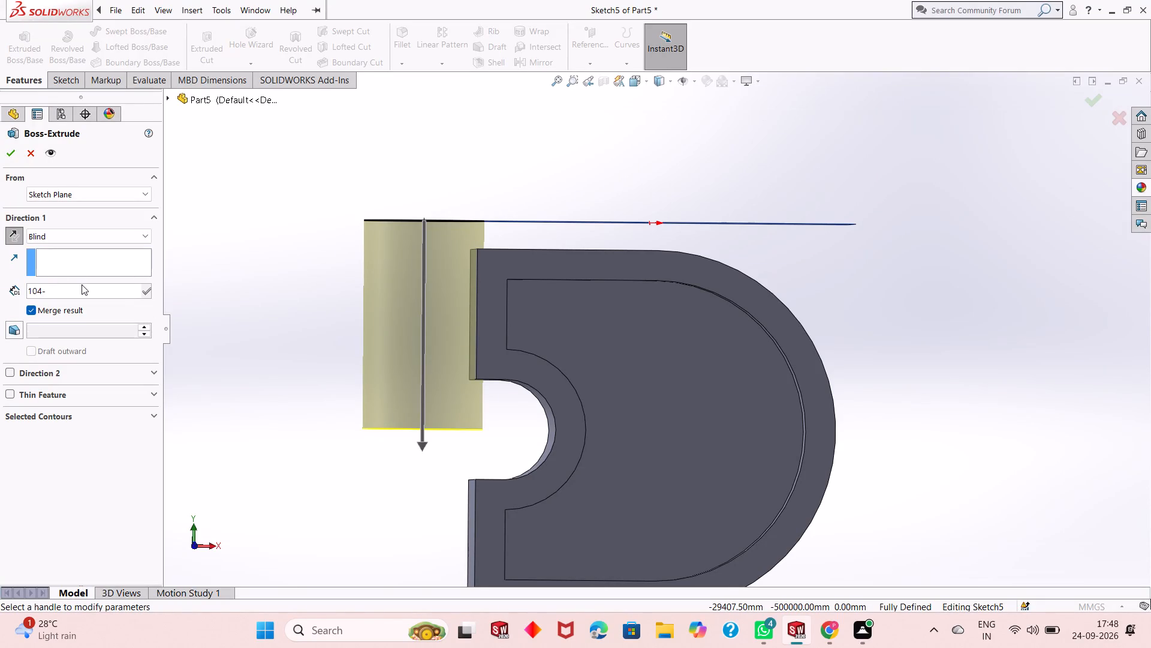
{"action": "type", "text": "25"}
{"action": "key", "text": "Return"}
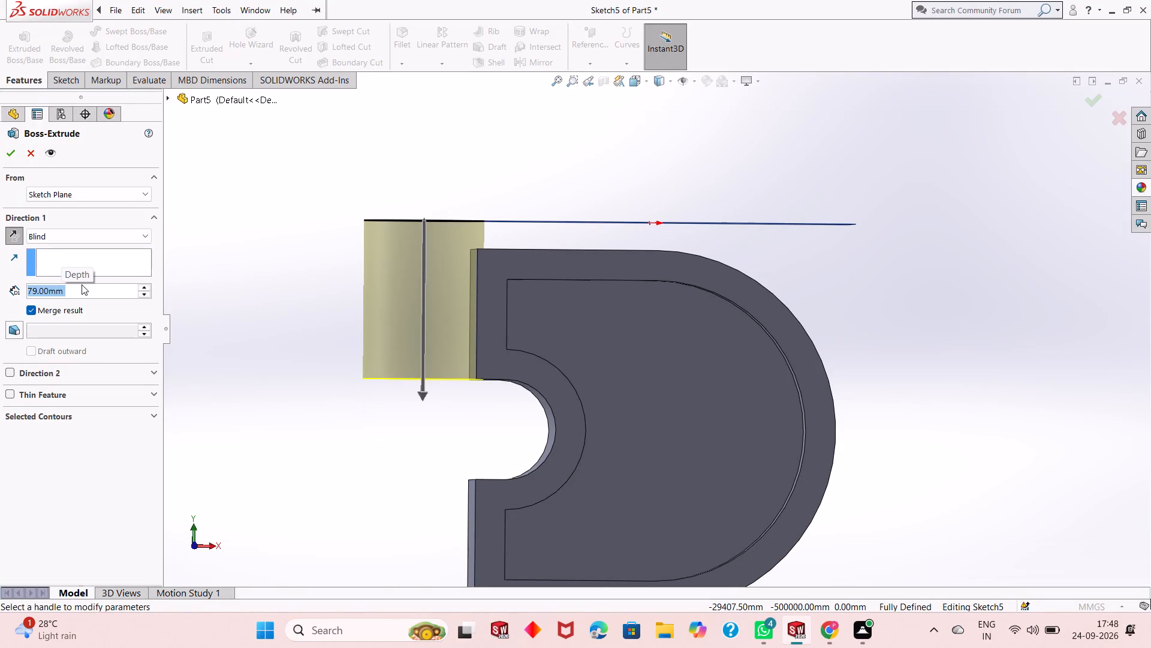
{"action": "left_click", "coordinate": [12, 160]}
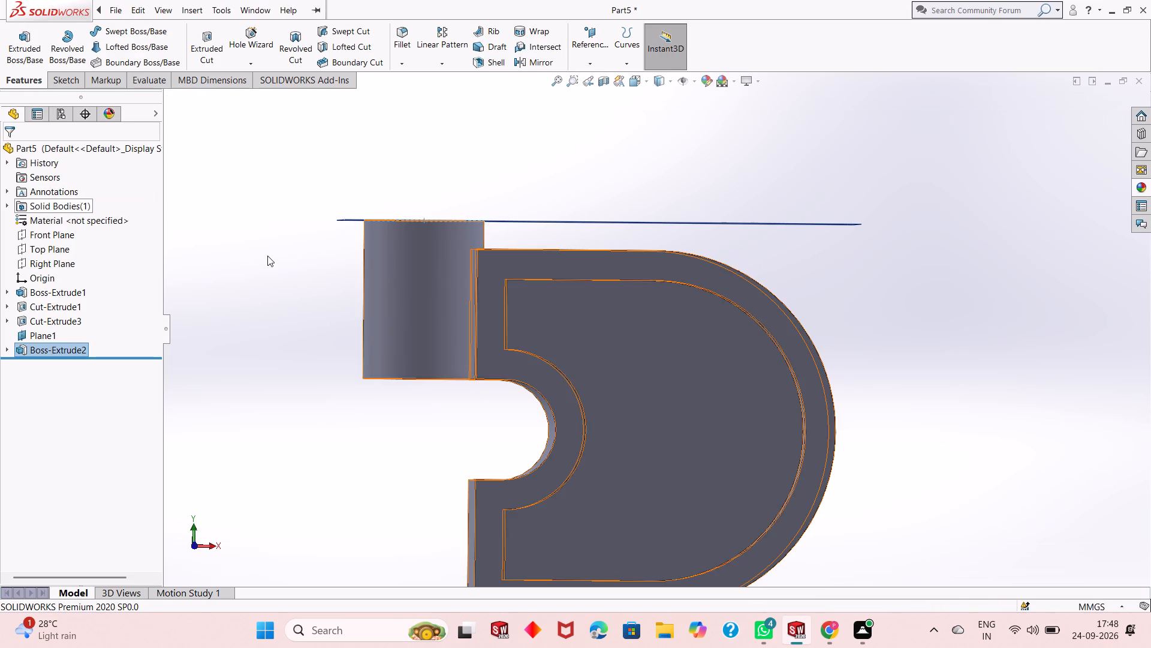
{"action": "left_click", "coordinate": [267, 256]}
Hide the offset plane at the top of the cylinder.
{"action": "middle_click_drag", "start_coordinate": [342, 214], "coordinate": [332, 326]}
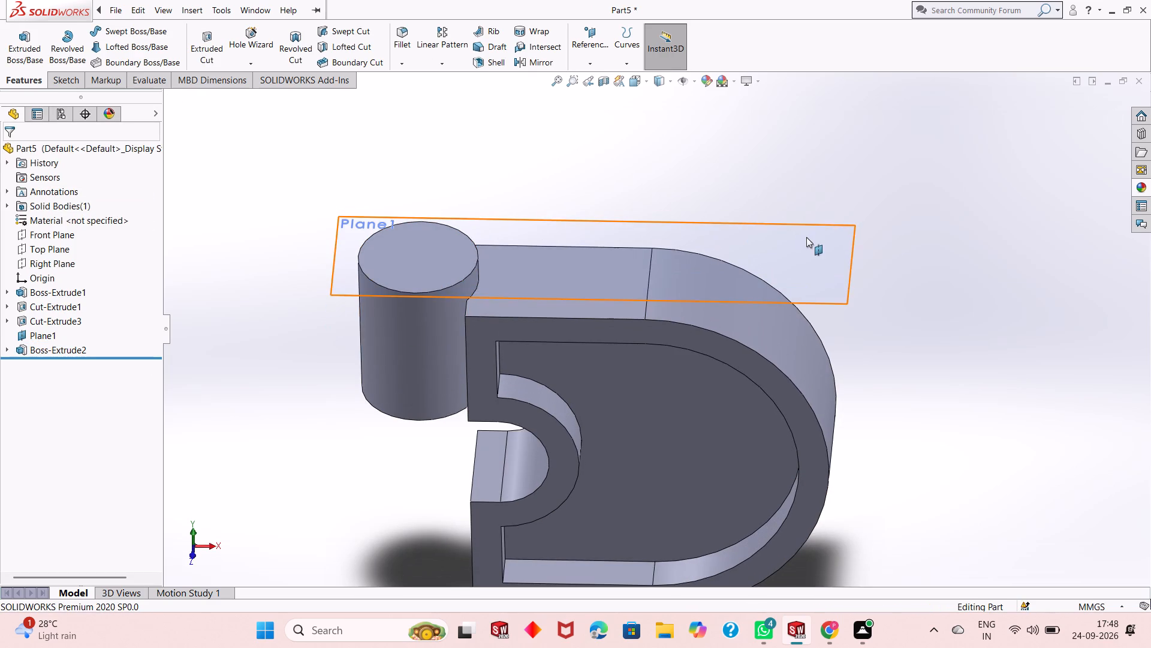
{"action": "right_click", "coordinate": [806, 237]}
{"action": "left_click", "coordinate": [848, 224]}
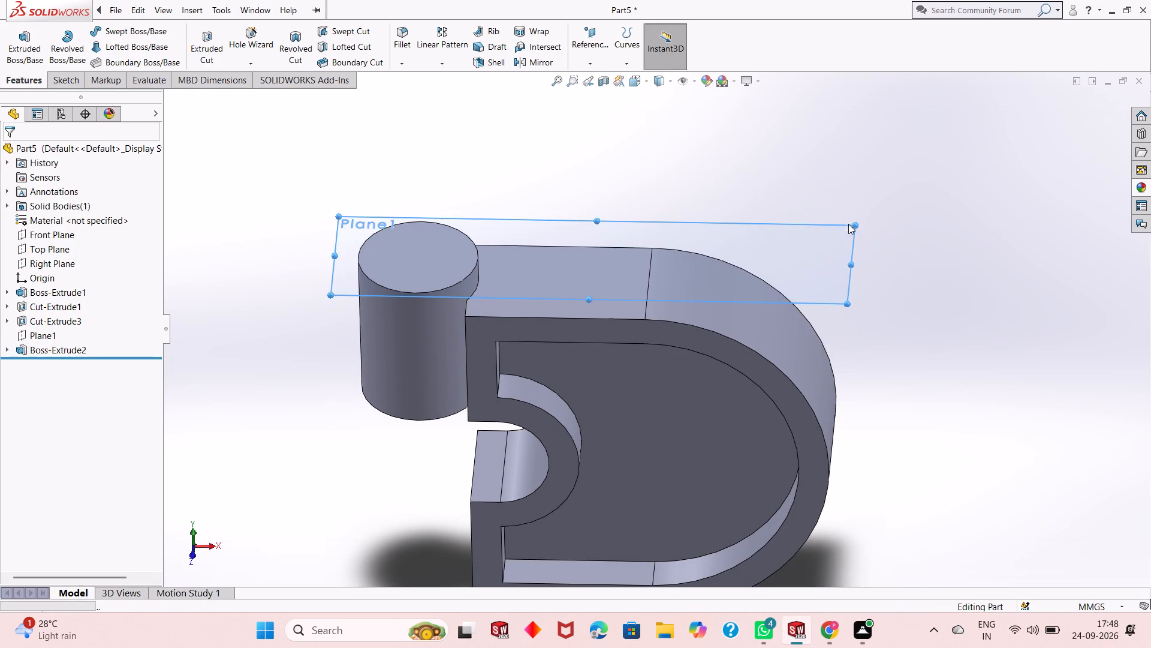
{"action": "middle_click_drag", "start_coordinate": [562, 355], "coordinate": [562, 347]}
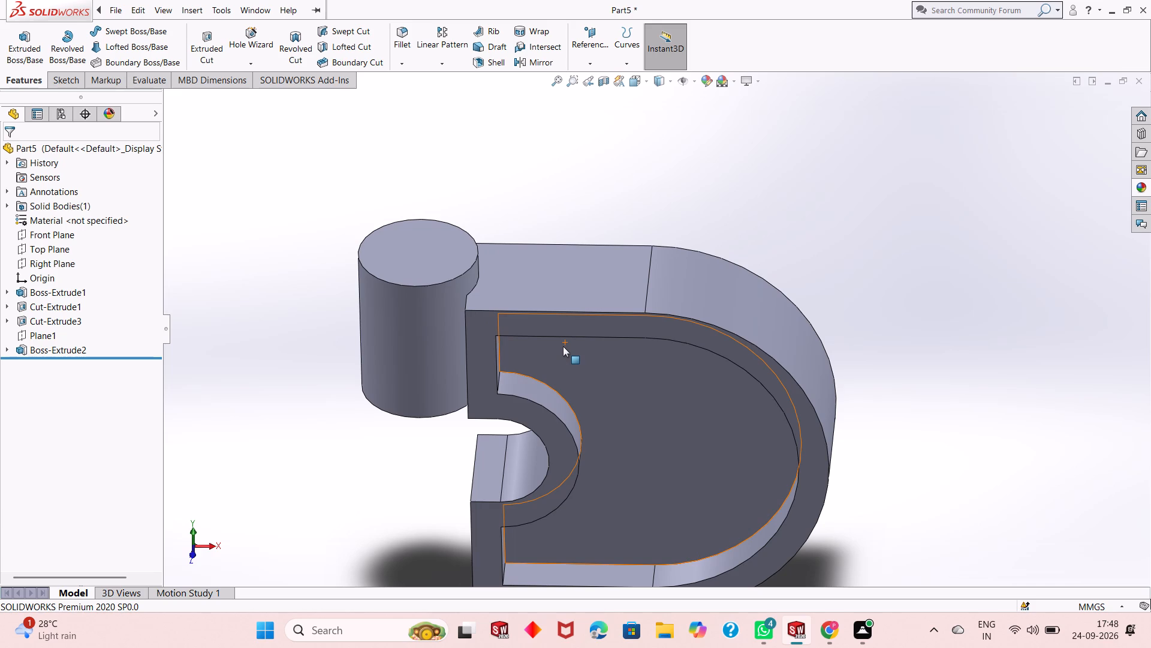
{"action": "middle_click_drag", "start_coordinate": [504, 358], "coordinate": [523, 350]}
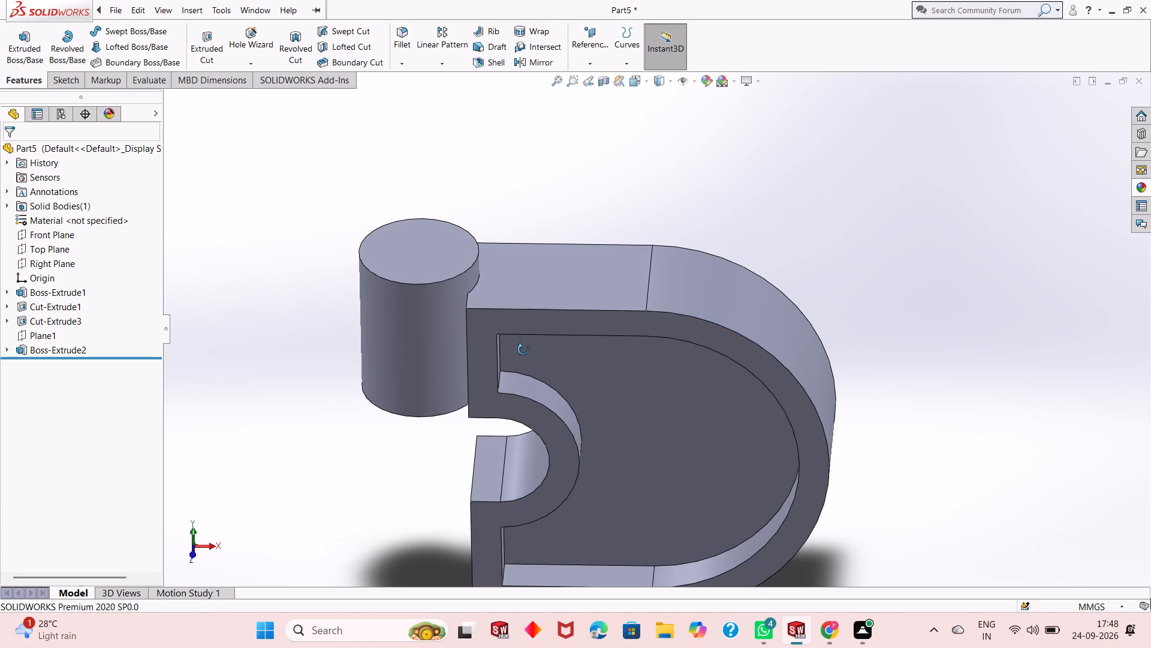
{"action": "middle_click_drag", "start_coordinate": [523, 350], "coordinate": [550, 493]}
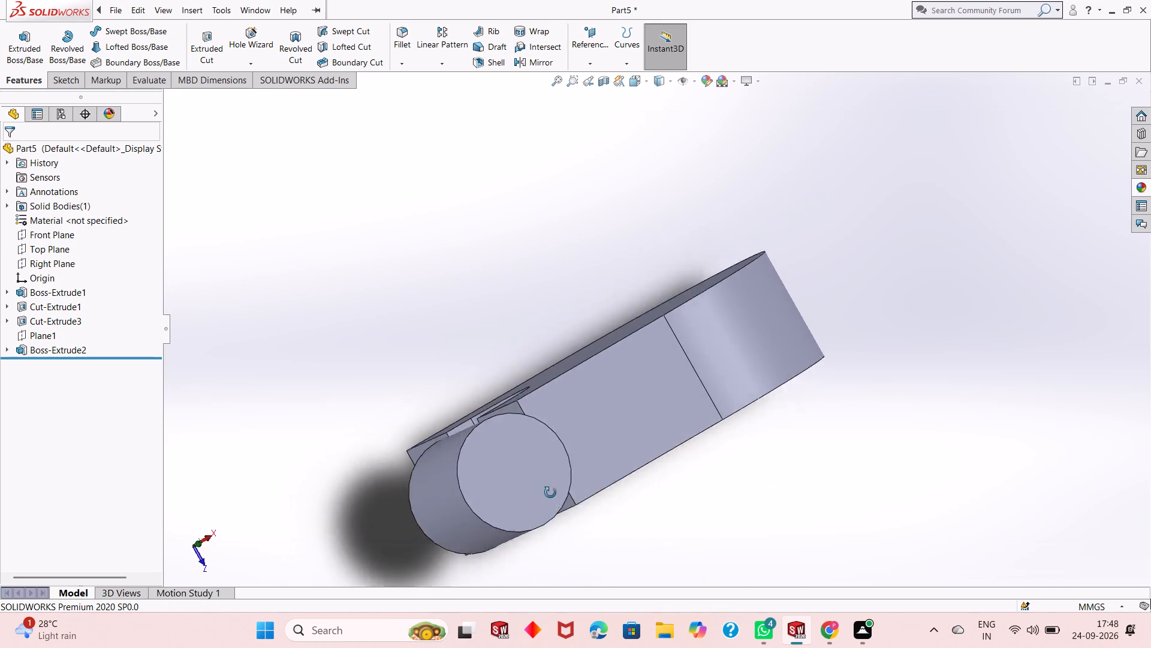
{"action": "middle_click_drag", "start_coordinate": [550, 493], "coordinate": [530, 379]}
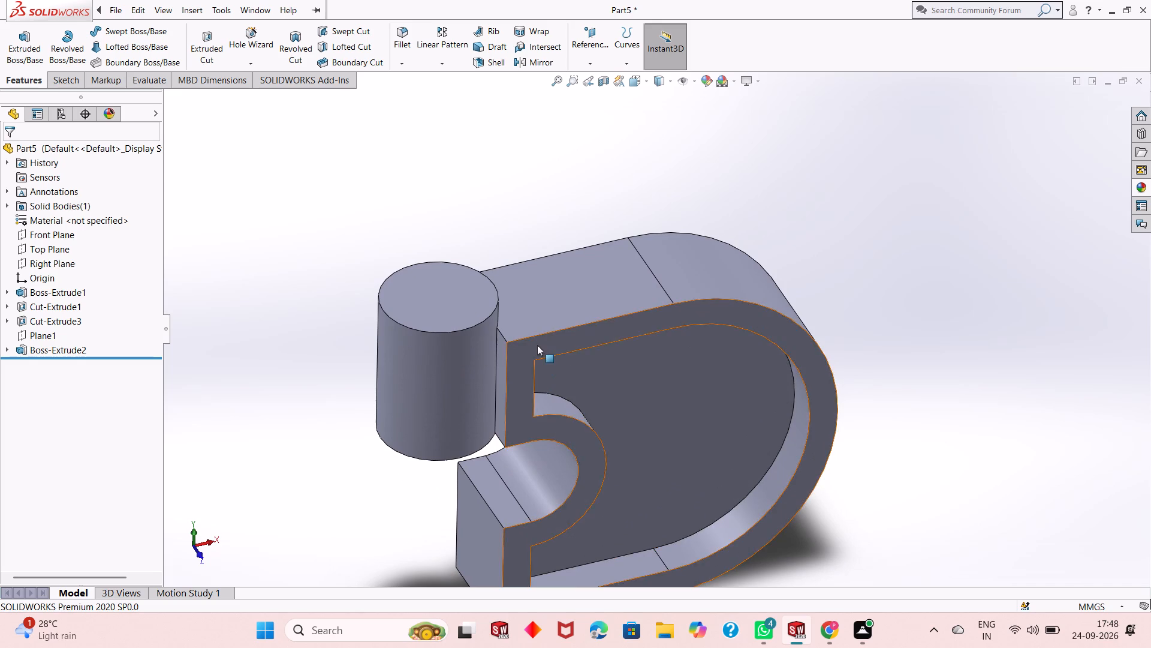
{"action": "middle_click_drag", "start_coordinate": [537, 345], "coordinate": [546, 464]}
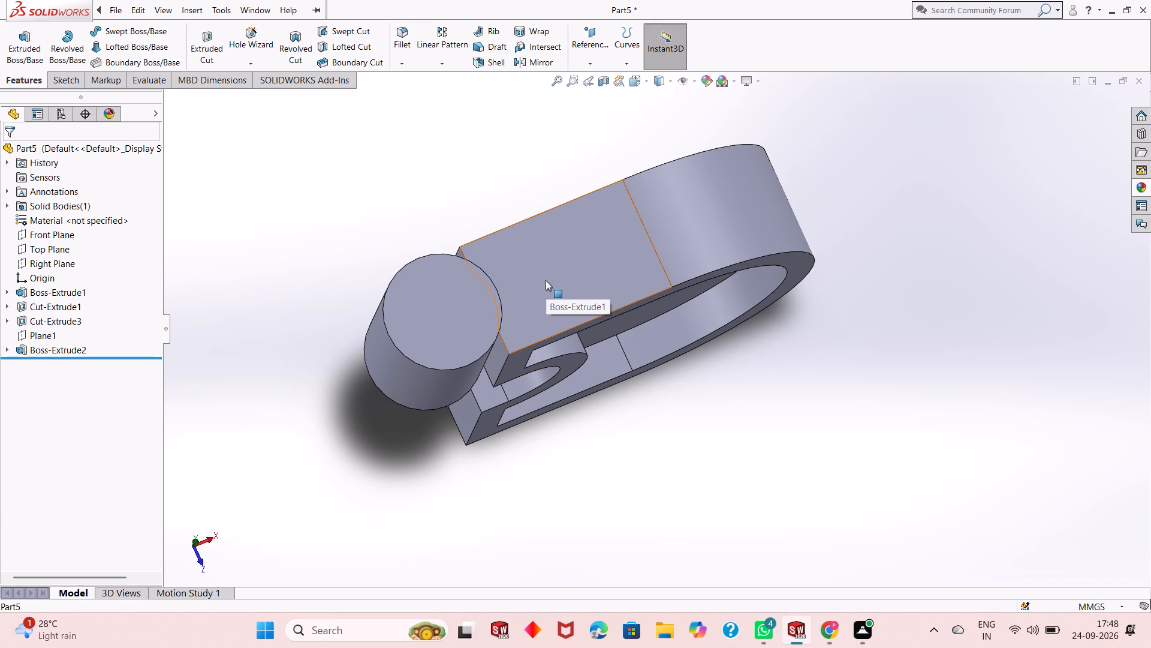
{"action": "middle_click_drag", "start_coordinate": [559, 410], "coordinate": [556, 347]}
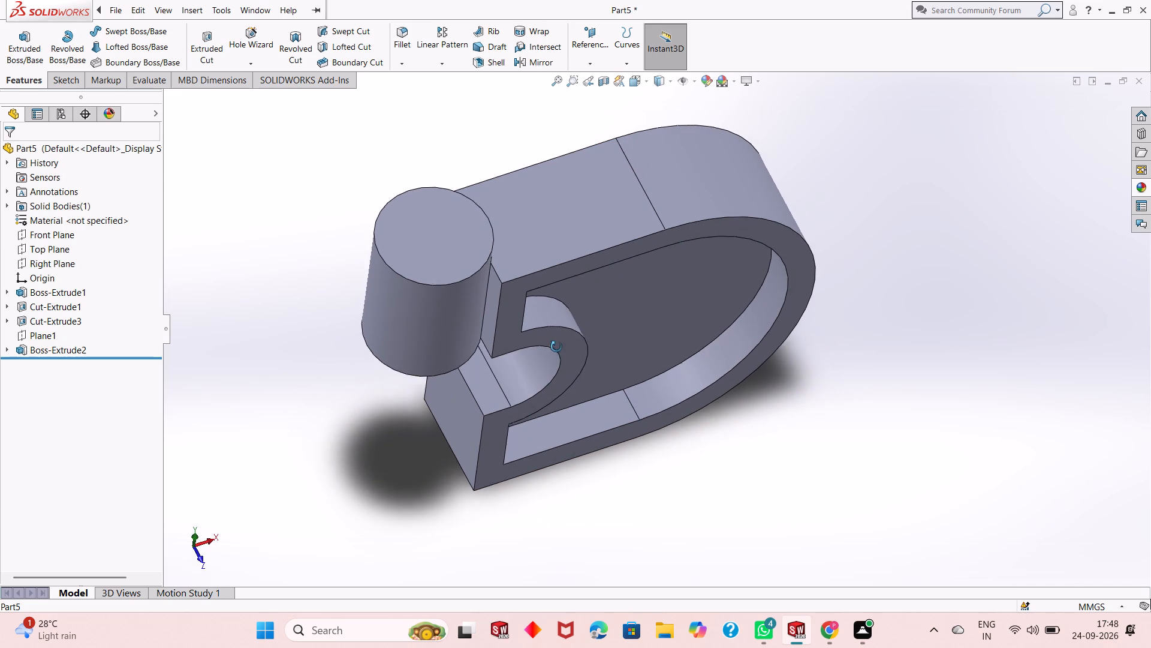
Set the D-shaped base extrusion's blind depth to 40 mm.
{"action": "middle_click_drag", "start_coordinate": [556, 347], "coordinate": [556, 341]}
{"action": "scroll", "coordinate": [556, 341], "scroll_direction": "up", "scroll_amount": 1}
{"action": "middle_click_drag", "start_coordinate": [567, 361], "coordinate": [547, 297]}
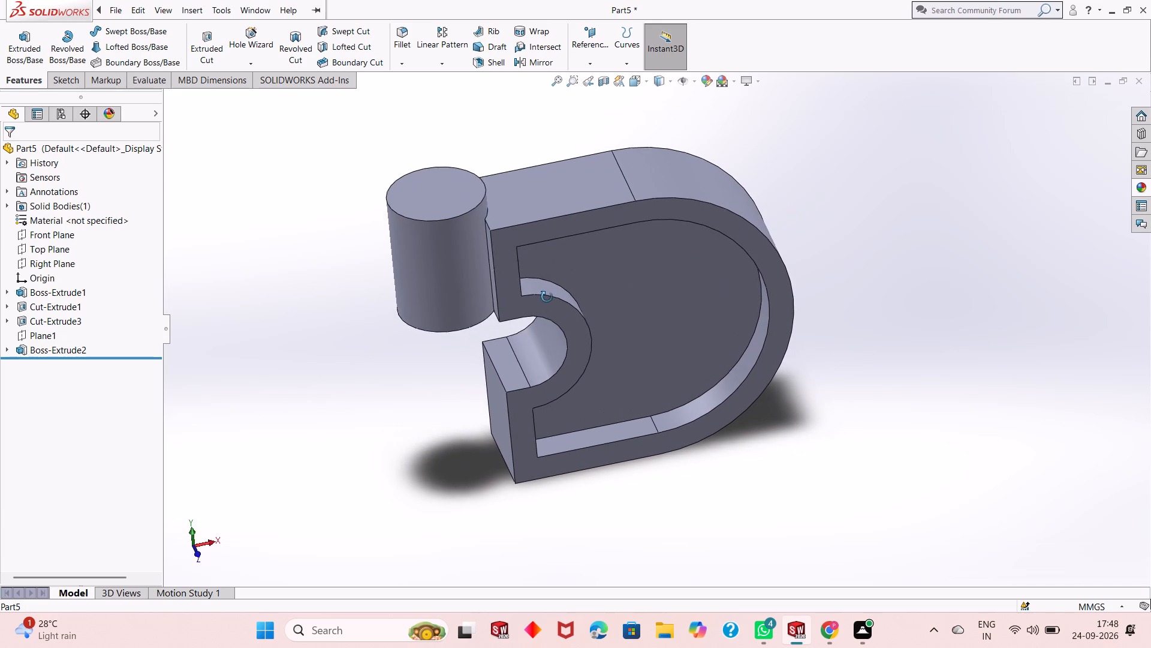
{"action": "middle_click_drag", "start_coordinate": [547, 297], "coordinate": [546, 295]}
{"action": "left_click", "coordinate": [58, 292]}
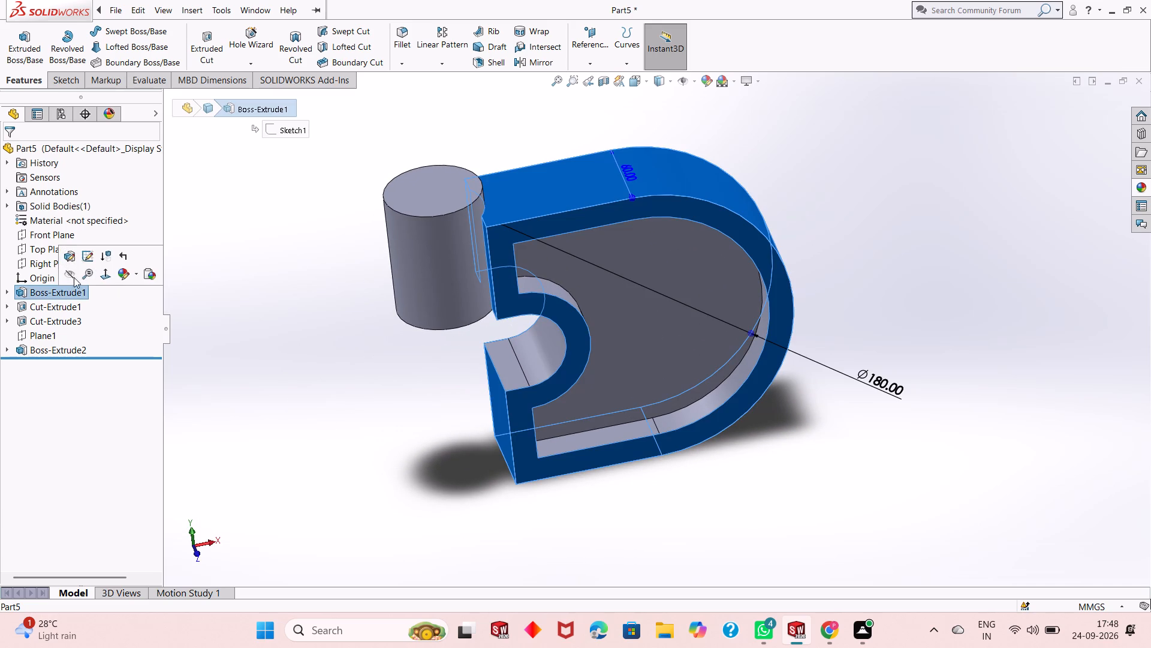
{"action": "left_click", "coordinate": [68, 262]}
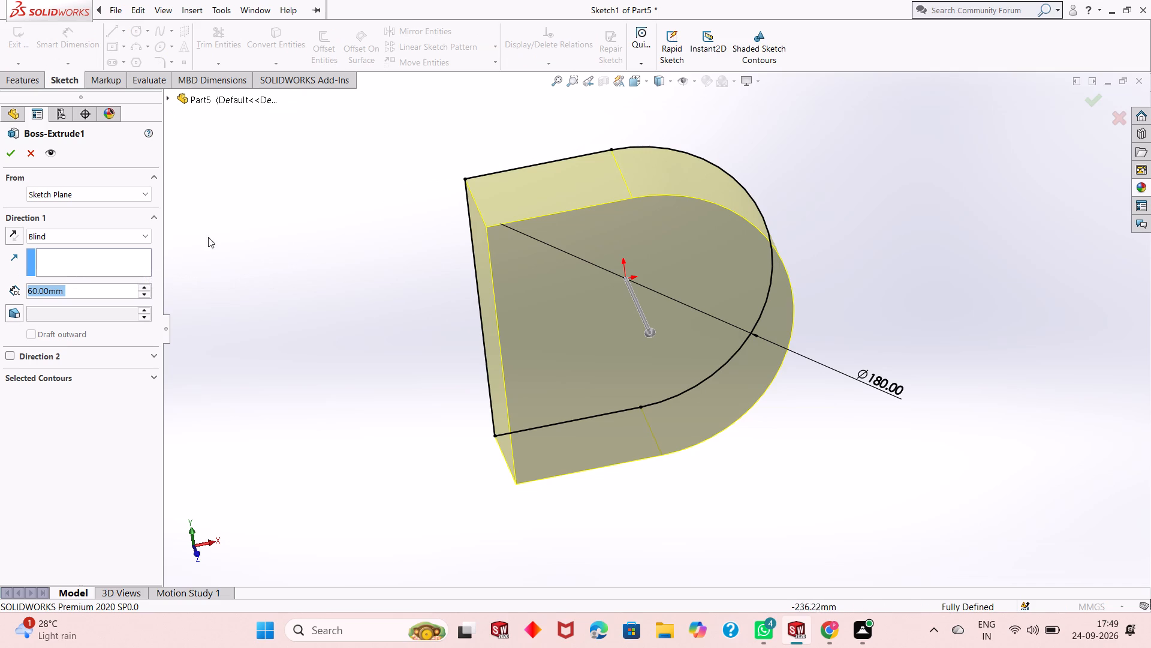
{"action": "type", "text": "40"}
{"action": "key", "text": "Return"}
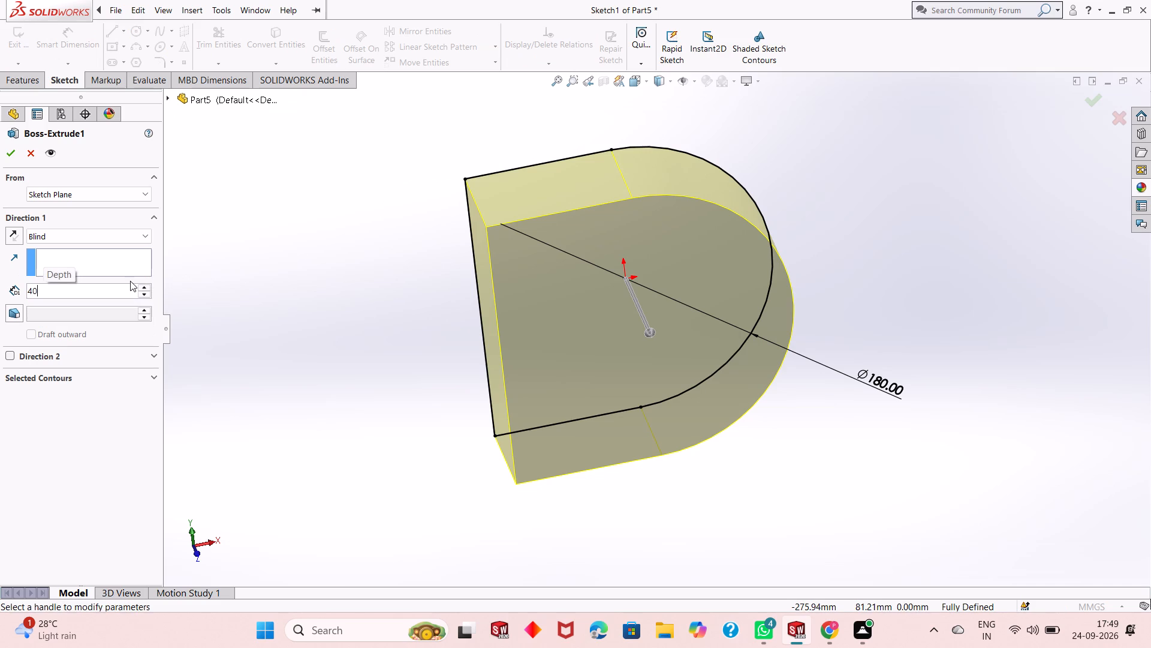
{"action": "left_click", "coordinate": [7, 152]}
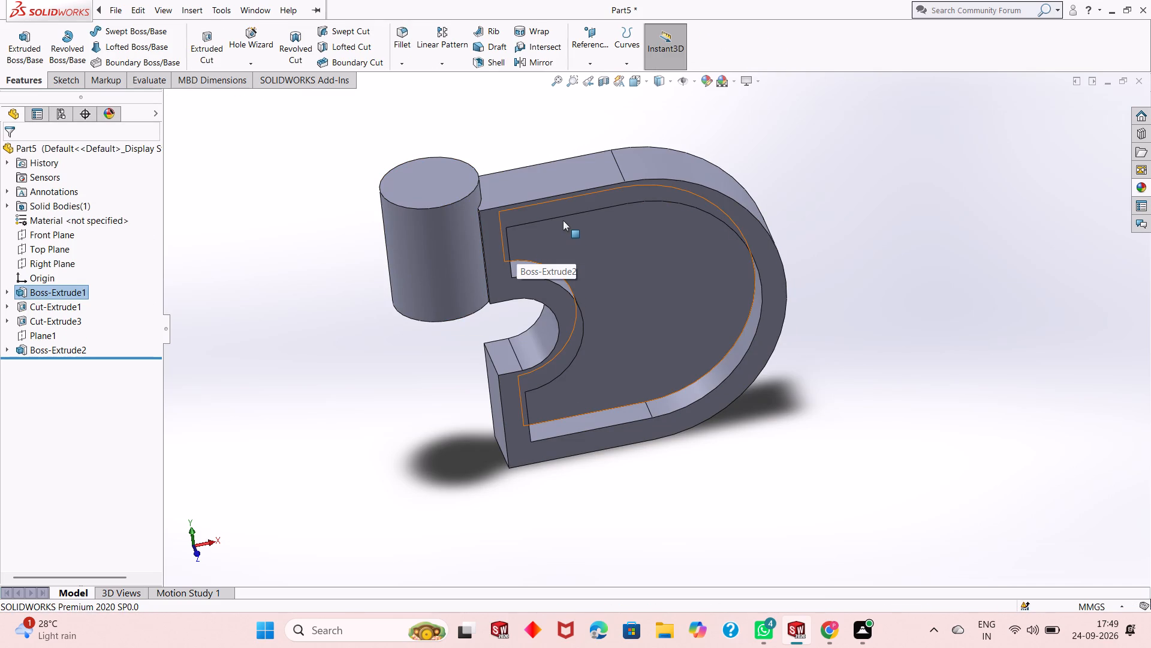
Examine from several angles how the cylinder meets the straight end of the D-shaped solid.
{"action": "scroll", "coordinate": [563, 220], "scroll_direction": "down", "scroll_amount": 1}
{"action": "scroll", "coordinate": [541, 283], "scroll_direction": "up", "scroll_amount": 1}
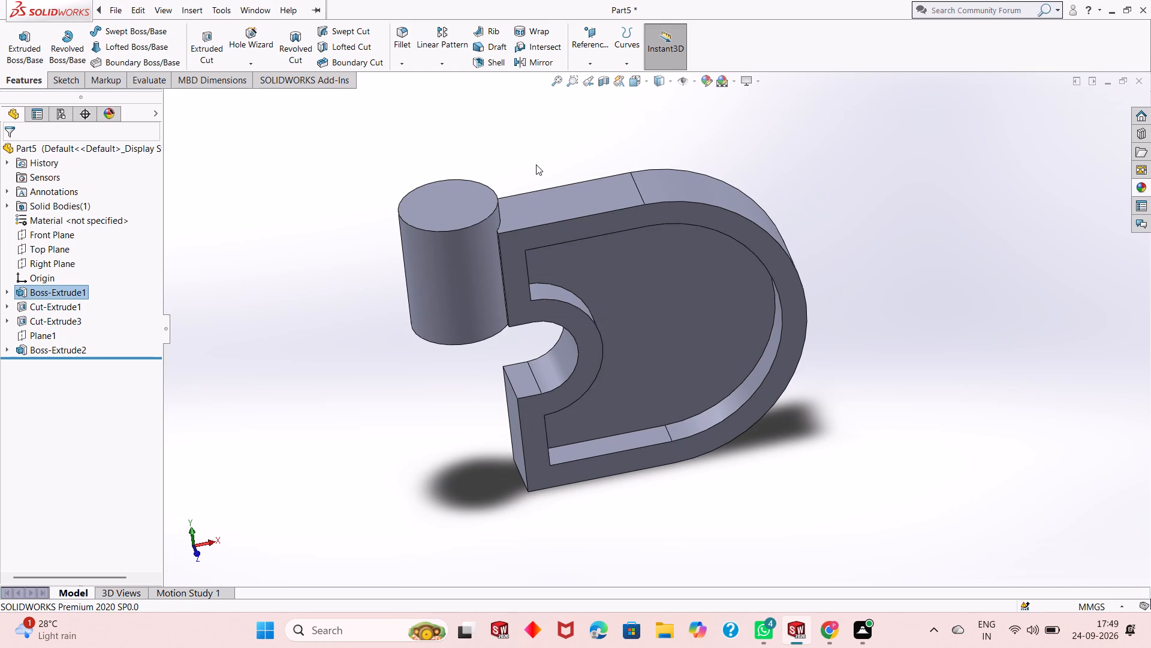
{"action": "scroll", "coordinate": [536, 164], "scroll_direction": "down", "scroll_amount": 1}
{"action": "scroll", "coordinate": [652, 346], "scroll_direction": "up", "scroll_amount": 1}
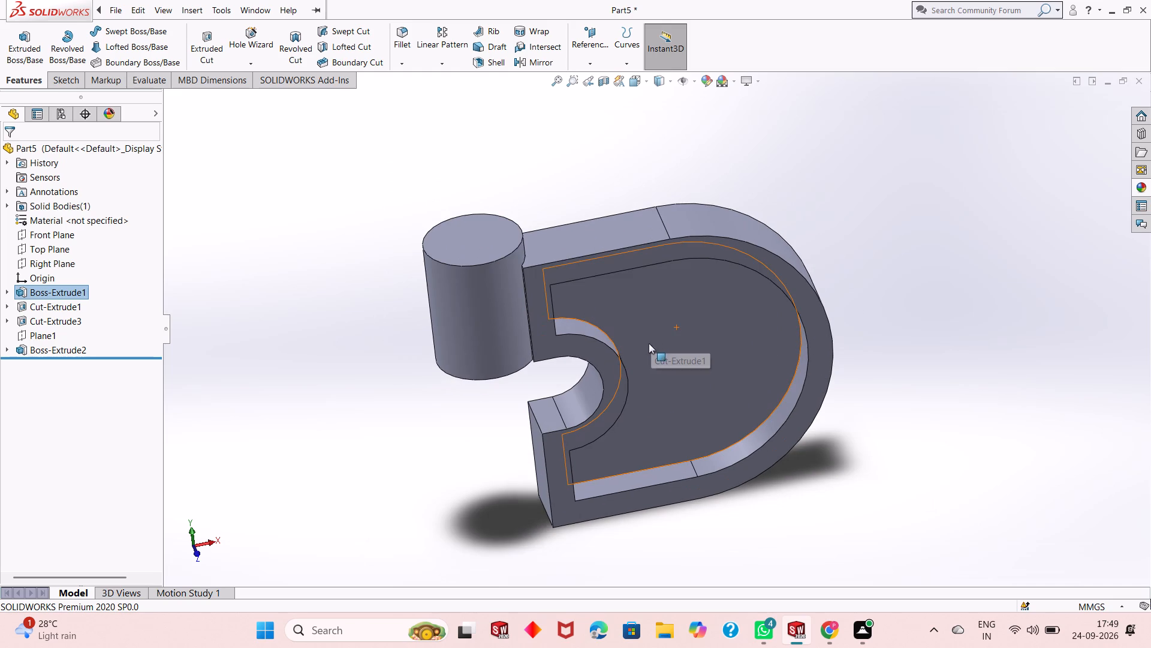
{"action": "scroll", "coordinate": [629, 322], "scroll_direction": "up", "scroll_amount": 1}
{"action": "scroll", "coordinate": [639, 242], "scroll_direction": "down", "scroll_amount": 1}
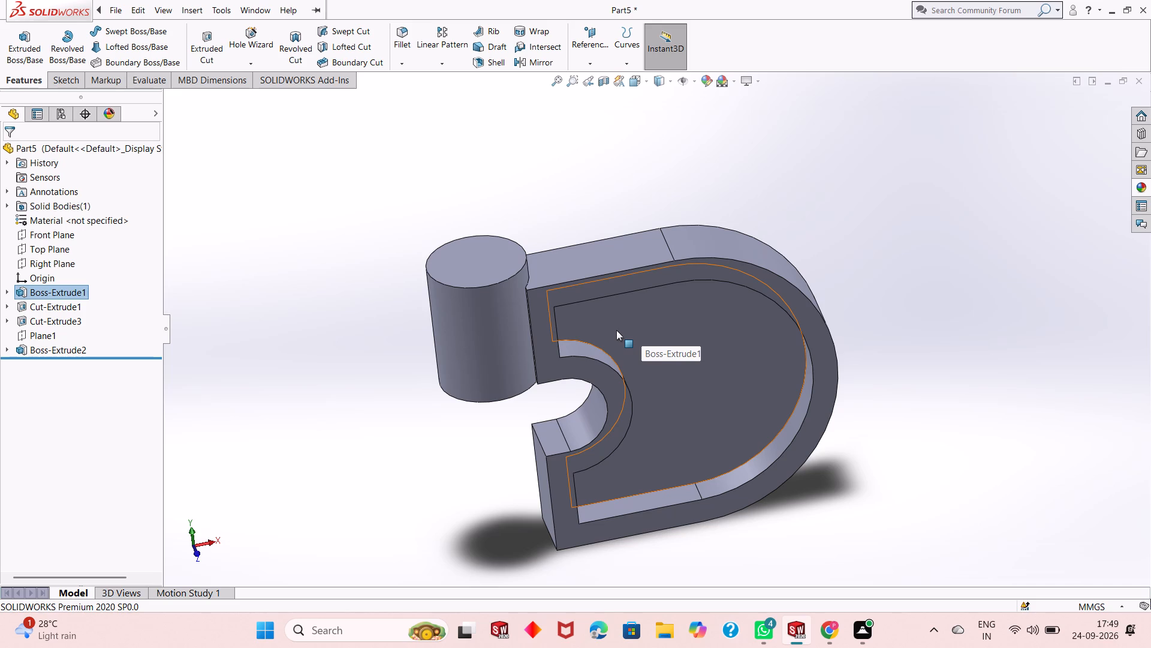
{"action": "scroll", "coordinate": [615, 311], "scroll_direction": "down", "scroll_amount": 3}
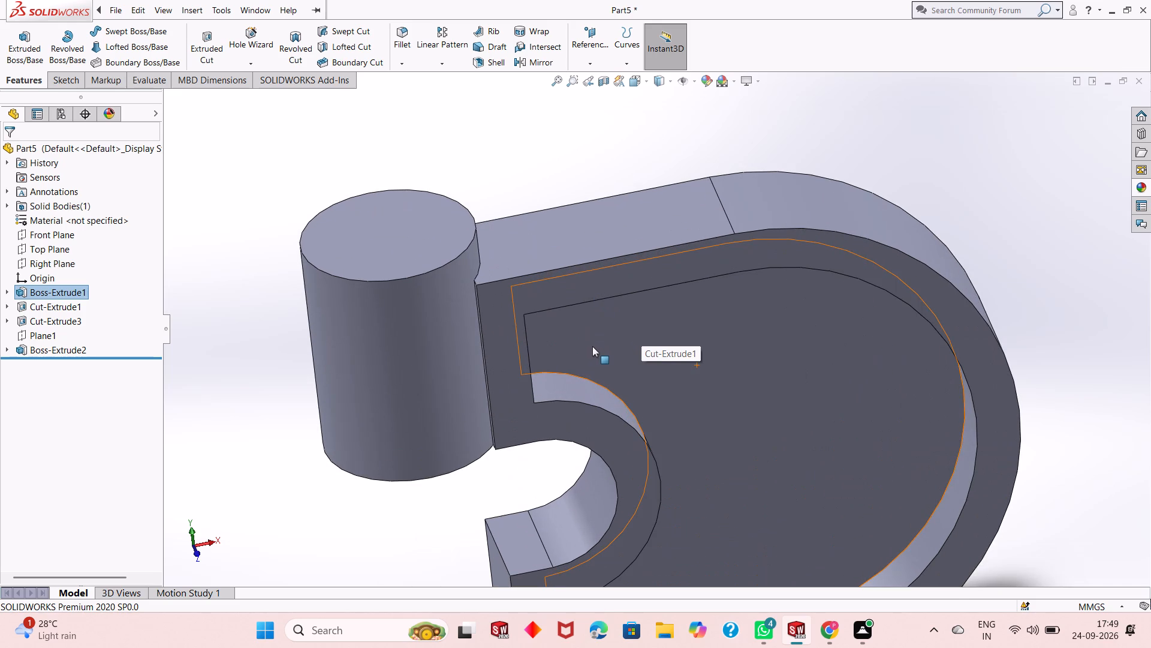
{"action": "middle_click_drag", "start_coordinate": [592, 346], "coordinate": [619, 320]}
{"action": "scroll", "coordinate": [513, 295], "scroll_direction": "down", "scroll_amount": 3}
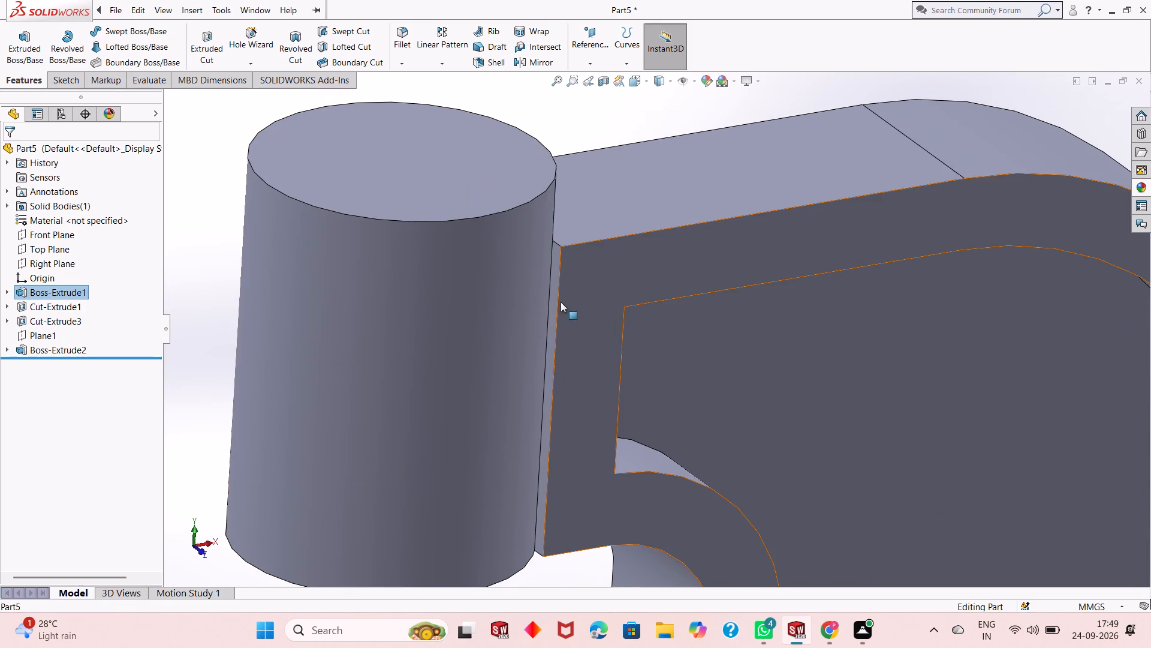
{"action": "scroll", "coordinate": [589, 322], "scroll_direction": "up", "scroll_amount": 5}
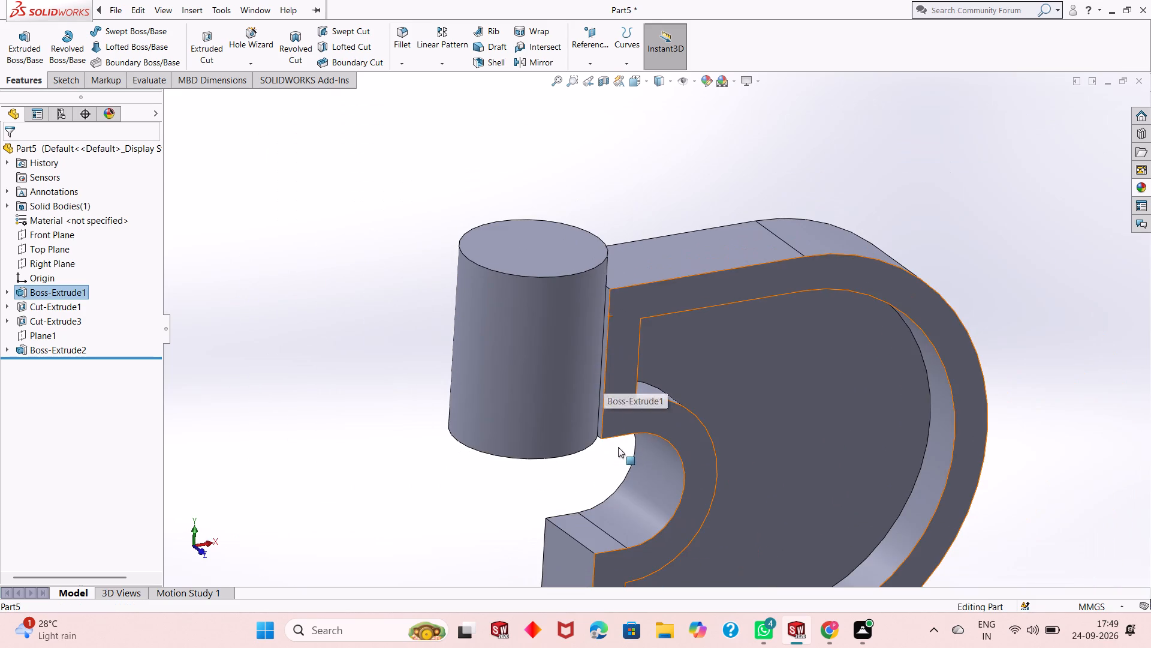
{"action": "middle_click_drag", "start_coordinate": [592, 463], "coordinate": [640, 427]}
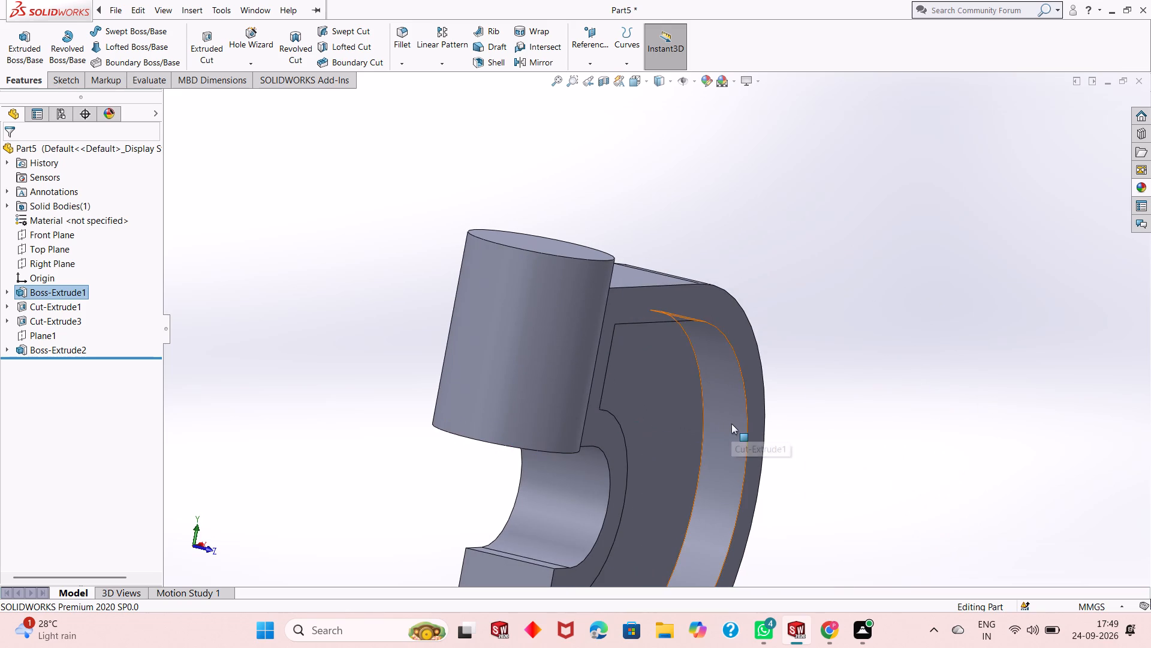
{"action": "middle_click_drag", "start_coordinate": [688, 425], "coordinate": [769, 432]}
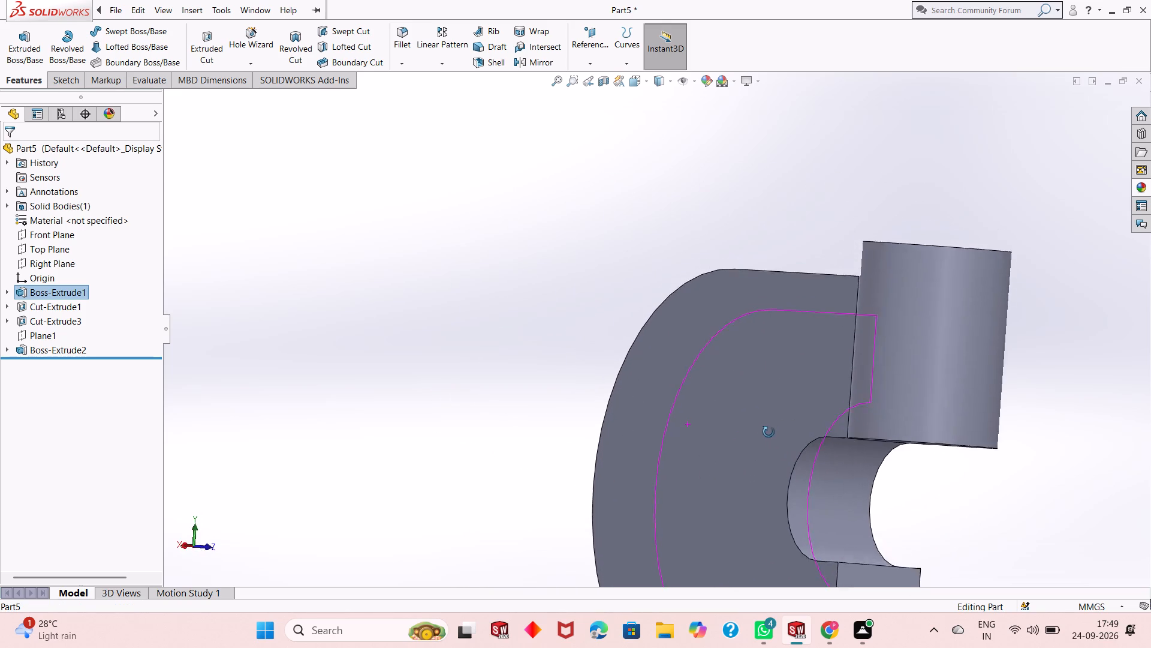
{"action": "middle_click_drag", "start_coordinate": [769, 432], "coordinate": [782, 459]}
{"action": "scroll", "coordinate": [960, 401], "scroll_direction": "down", "scroll_amount": 4}
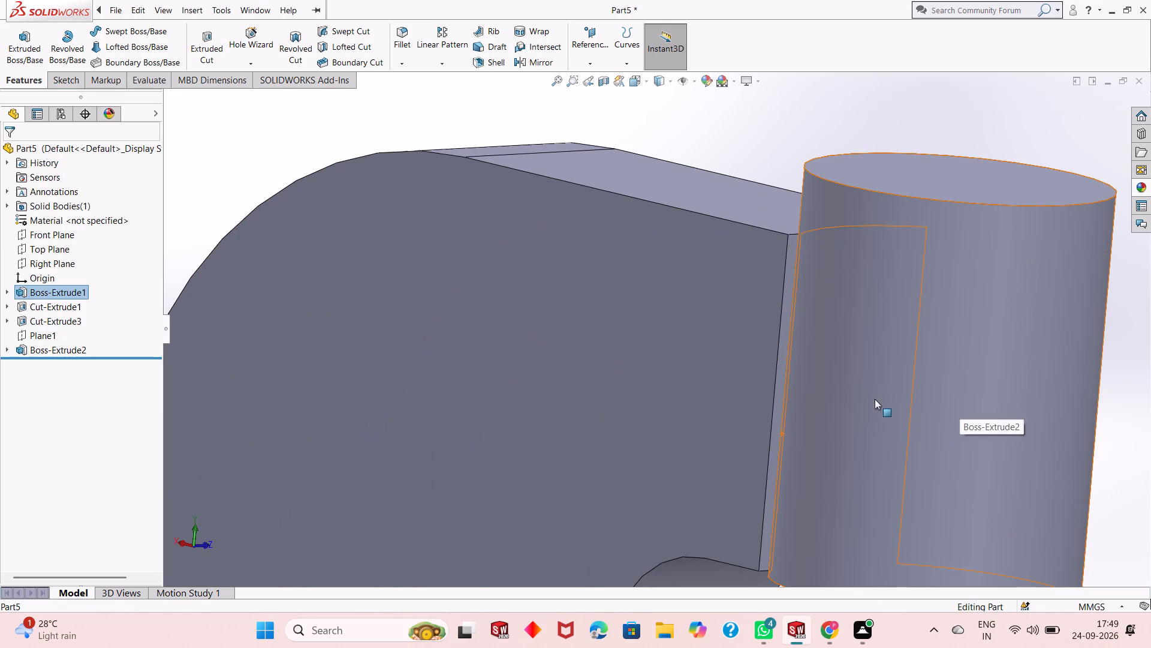
{"action": "middle_click", "coordinate": [875, 399]}
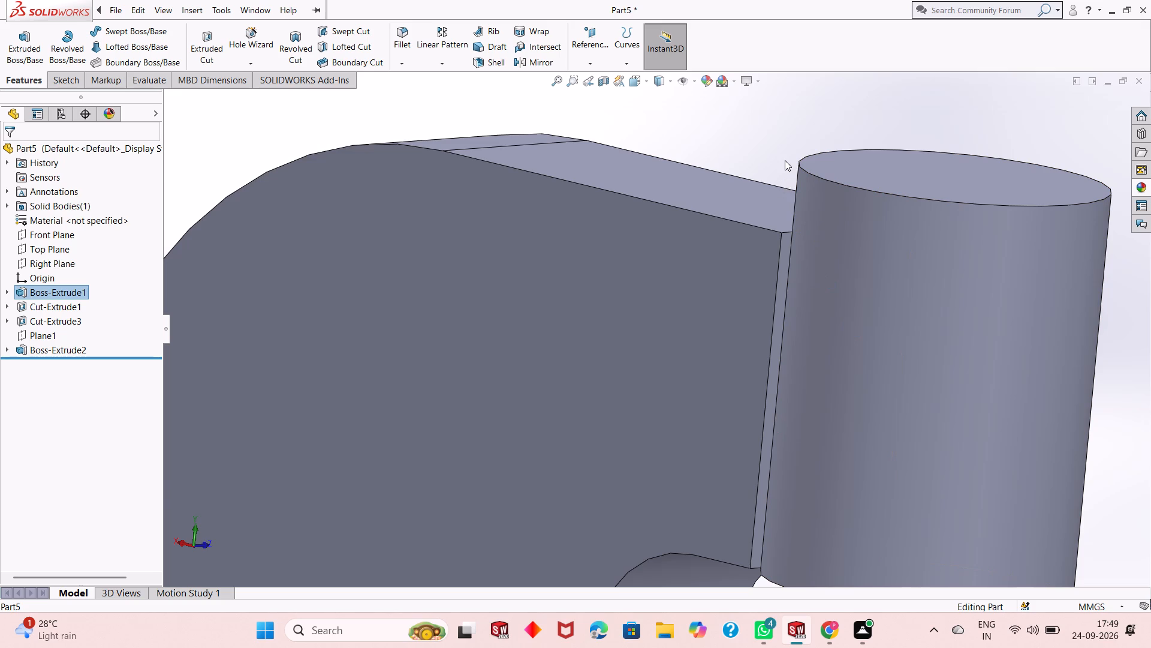
{"action": "scroll", "coordinate": [731, 308], "scroll_direction": "up", "scroll_amount": 2}
{"action": "scroll", "coordinate": [836, 408], "scroll_direction": "up", "scroll_amount": 1}
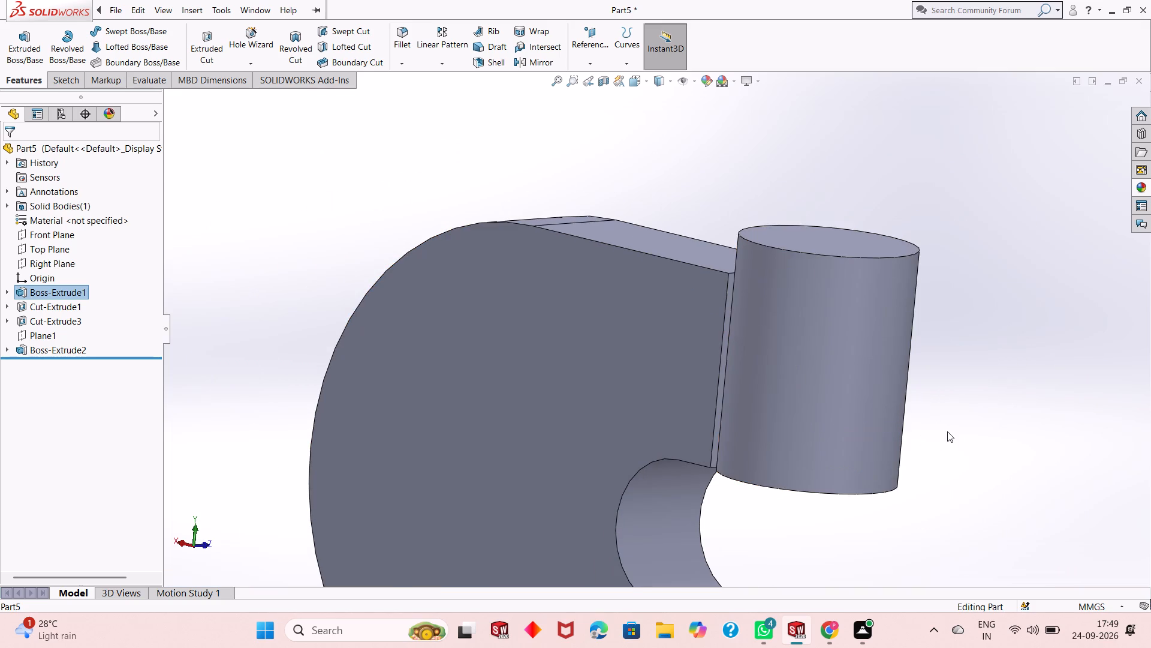
{"action": "scroll", "coordinate": [947, 431], "scroll_direction": "up", "scroll_amount": 1}
{"action": "middle_click_drag", "start_coordinate": [955, 435], "coordinate": [796, 412]}
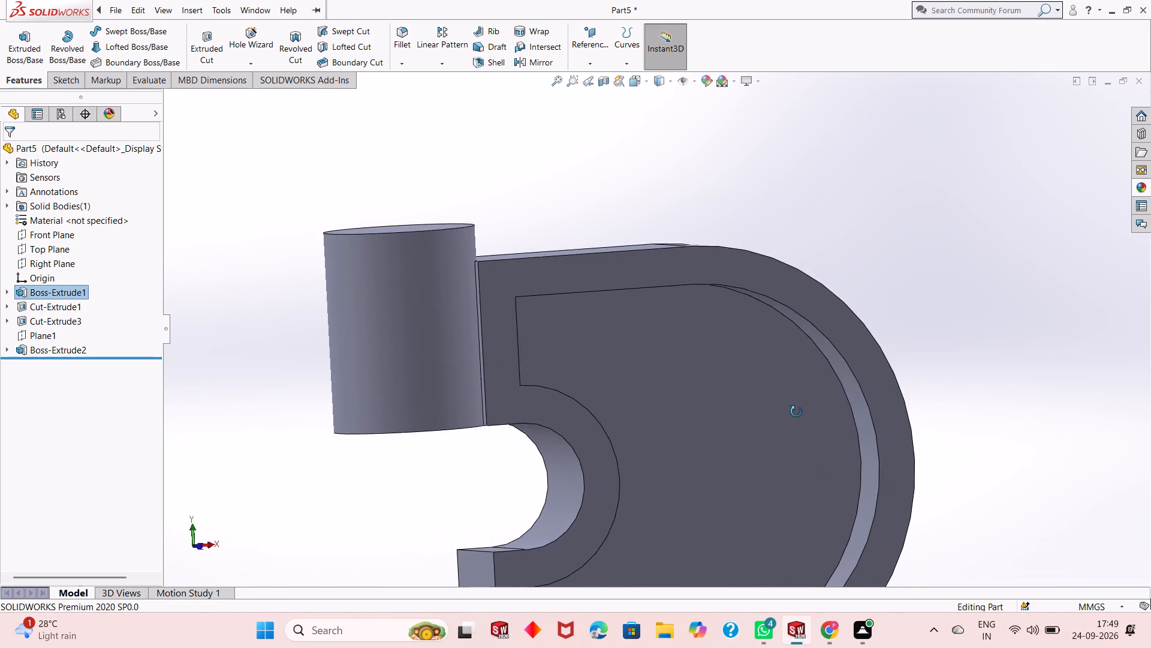
{"action": "middle_click_drag", "start_coordinate": [796, 412], "coordinate": [790, 418]}
{"action": "middle_click_drag", "start_coordinate": [785, 436], "coordinate": [788, 483]}
{"action": "scroll", "coordinate": [656, 433], "scroll_direction": "up", "scroll_amount": 1}
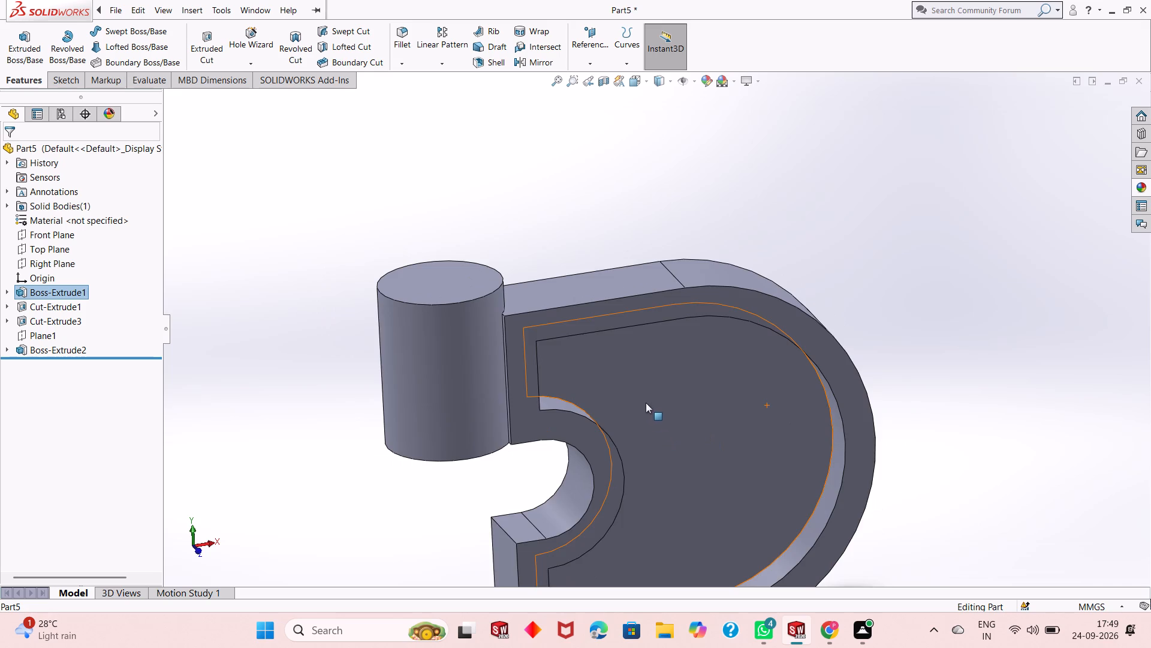
{"action": "scroll", "coordinate": [650, 392], "scroll_direction": "down", "scroll_amount": 2}
{"action": "middle_click_drag", "start_coordinate": [635, 402], "coordinate": [601, 393]}
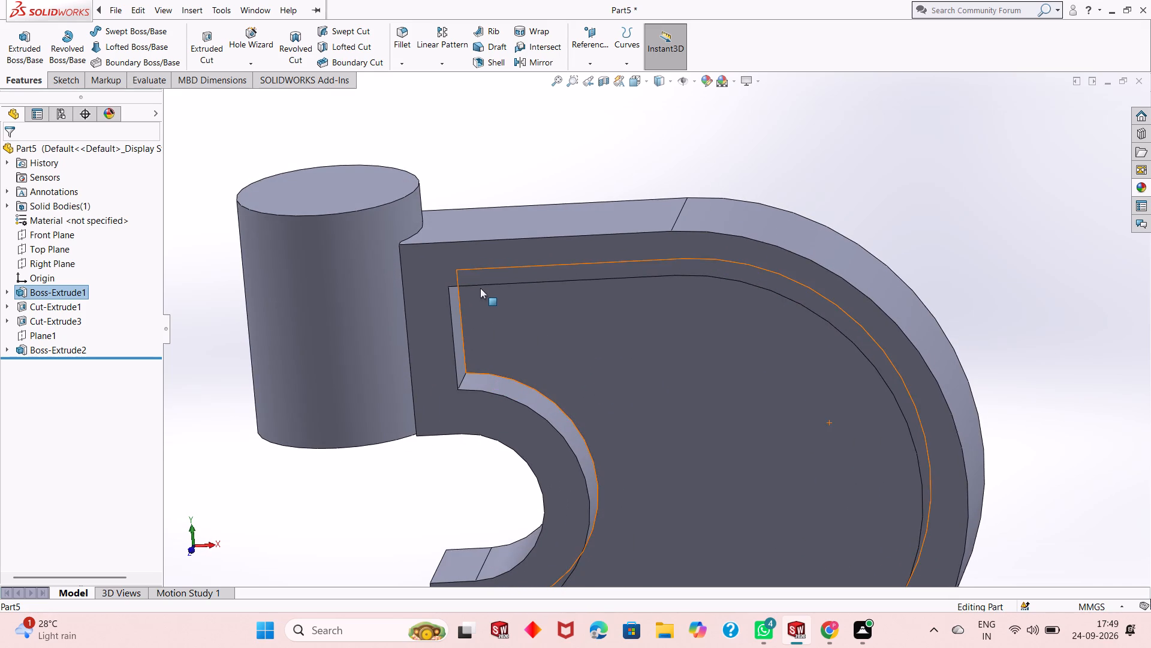
{"action": "scroll", "coordinate": [480, 288], "scroll_direction": "down", "scroll_amount": 2}
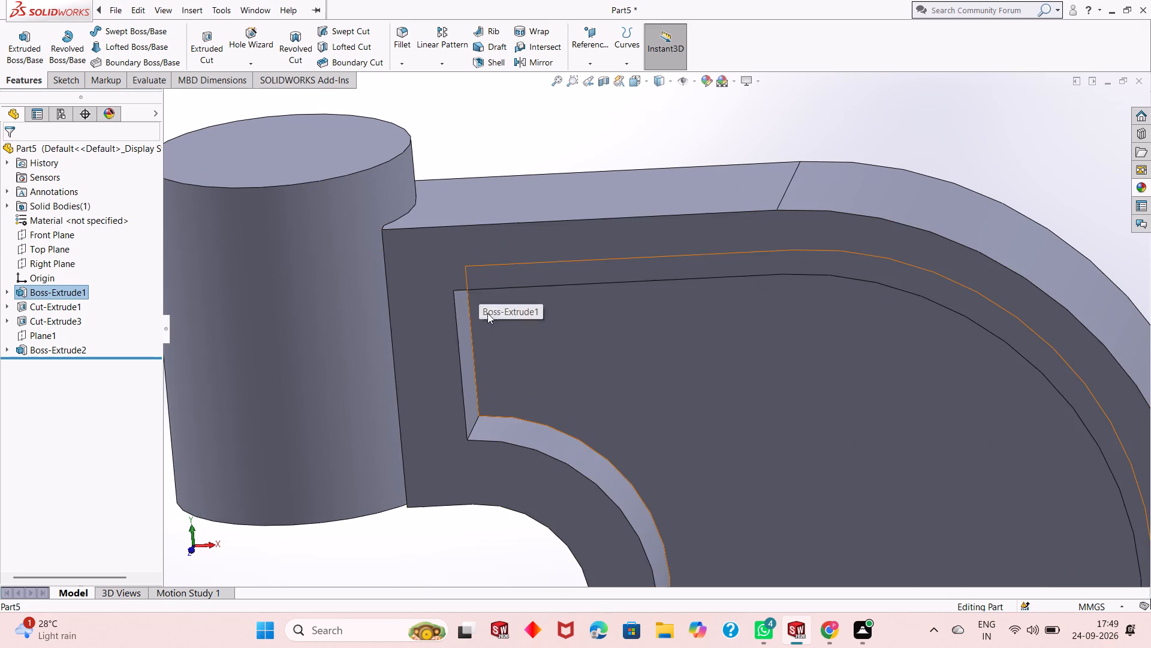
{"action": "middle_click_drag", "start_coordinate": [556, 340], "coordinate": [635, 300]}
{"action": "scroll", "coordinate": [599, 313], "scroll_direction": "up", "scroll_amount": 2}
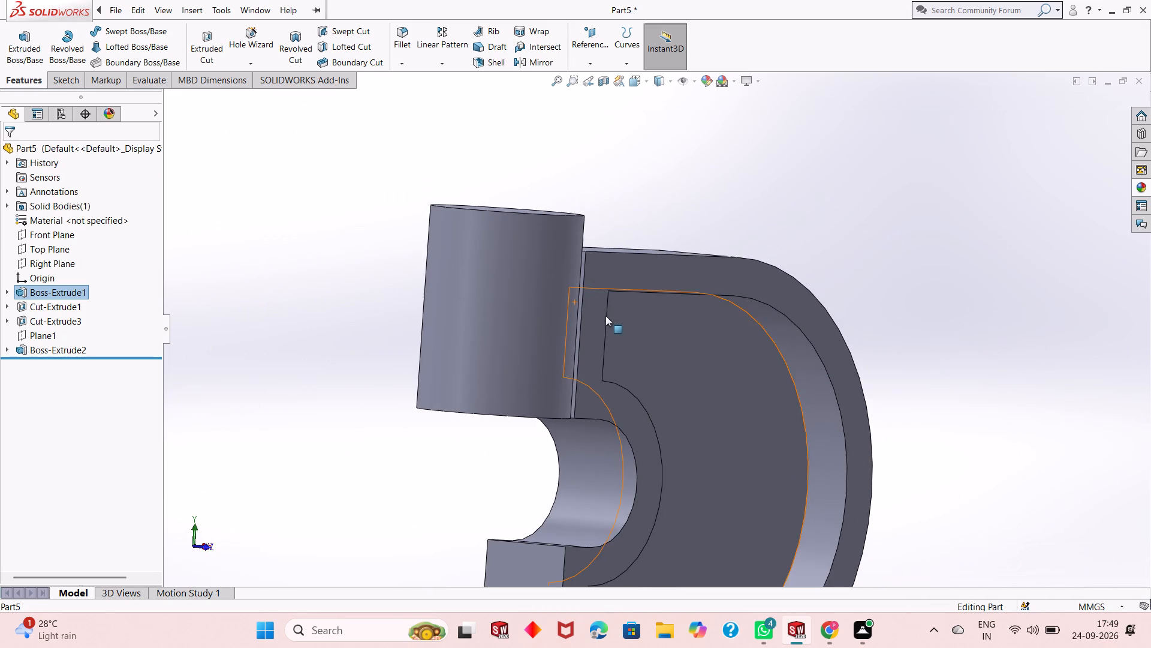
{"action": "scroll", "coordinate": [605, 316], "scroll_direction": "up", "scroll_amount": 1}
{"action": "middle_click_drag", "start_coordinate": [713, 332], "coordinate": [602, 322]}
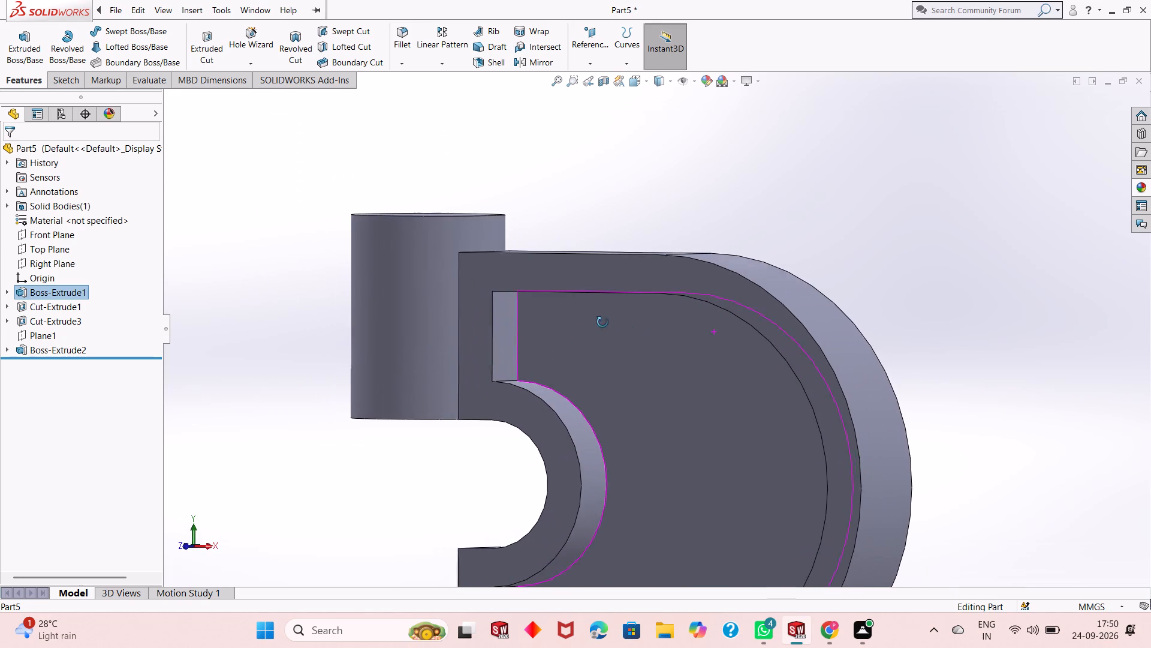
{"action": "middle_click_drag", "start_coordinate": [602, 322], "coordinate": [700, 335]}
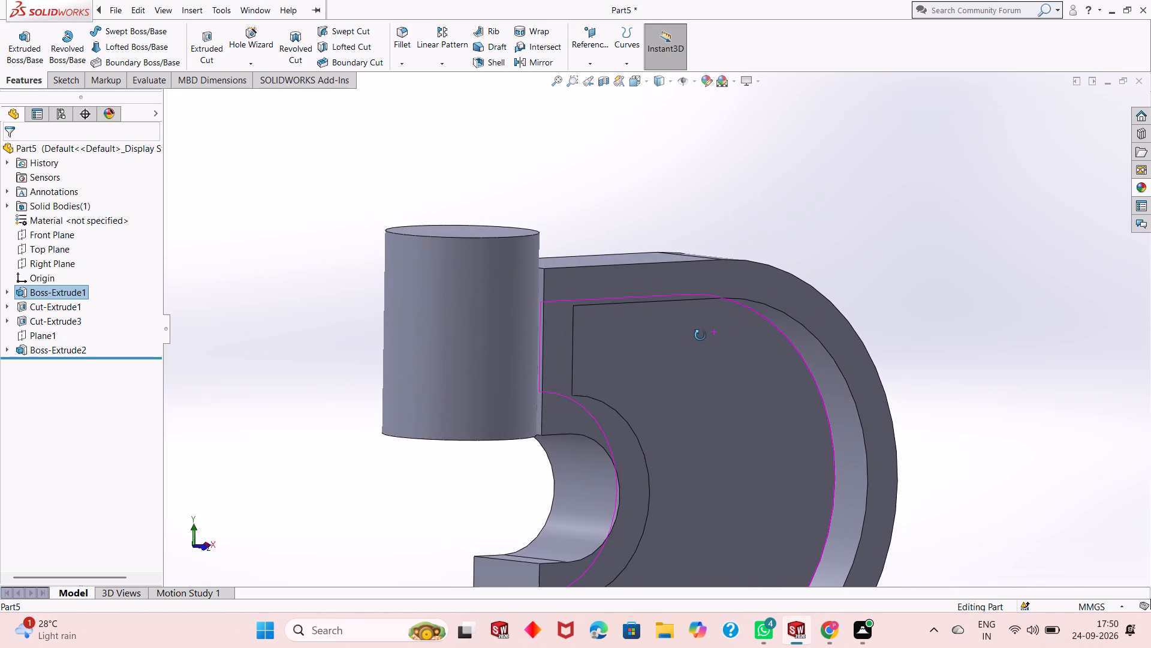
{"action": "middle_click_drag", "start_coordinate": [700, 335], "coordinate": [661, 333]}
{"action": "key", "text": "Escape"}
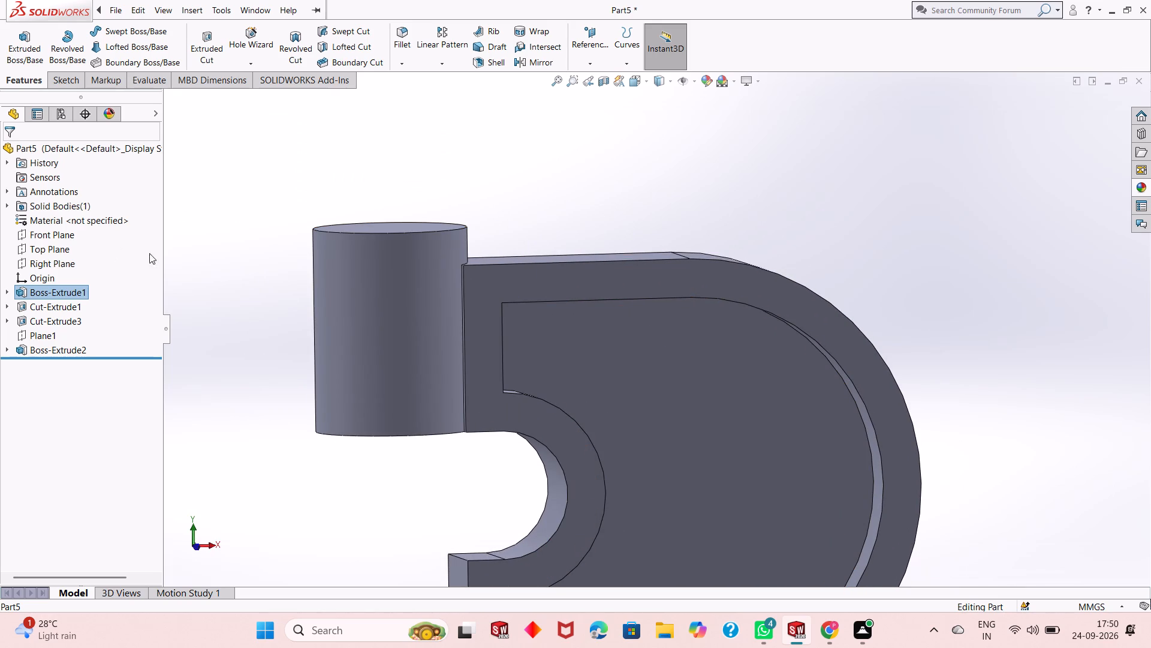
{"action": "key", "text": "Escape"}
Set the D-shaped base extrusion's blind depth to 36 mm.
{"action": "left_click", "coordinate": [52, 289]}
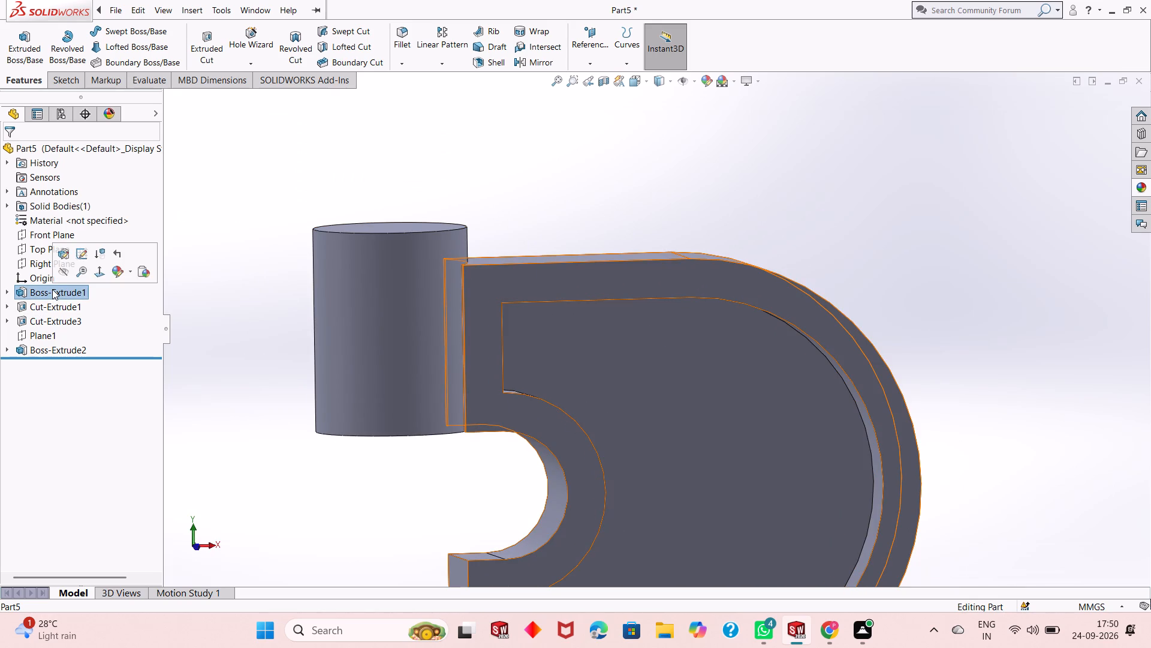
{"action": "left_click", "coordinate": [68, 259]}
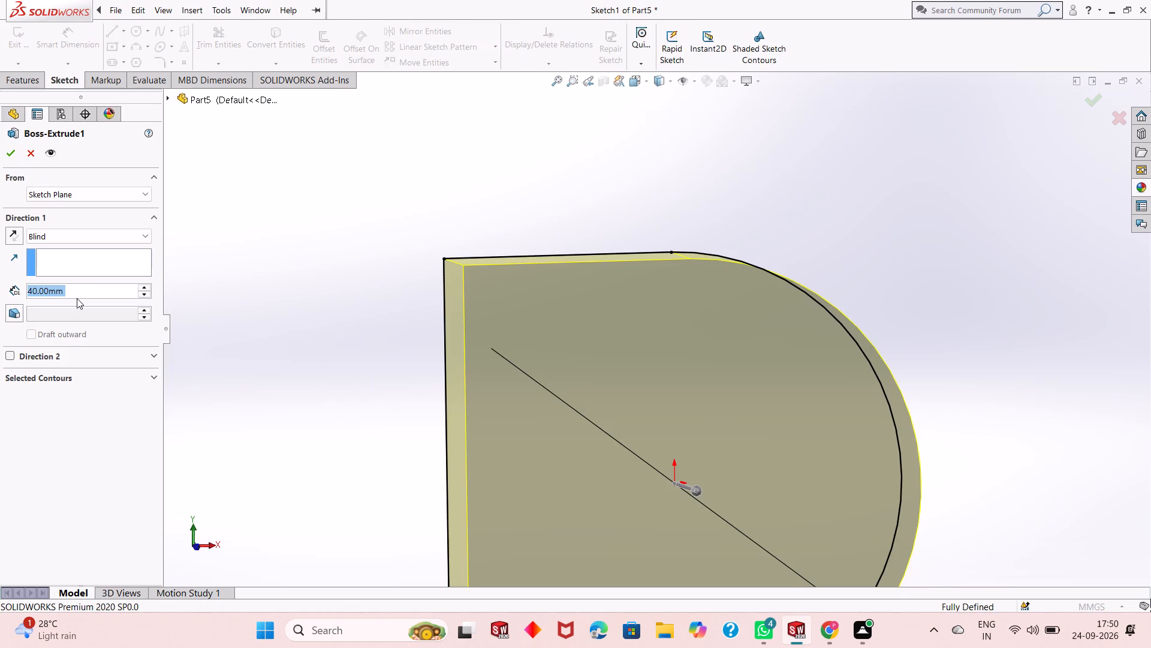
{"action": "type", "text": "36"}
{"action": "key", "text": "Return"}
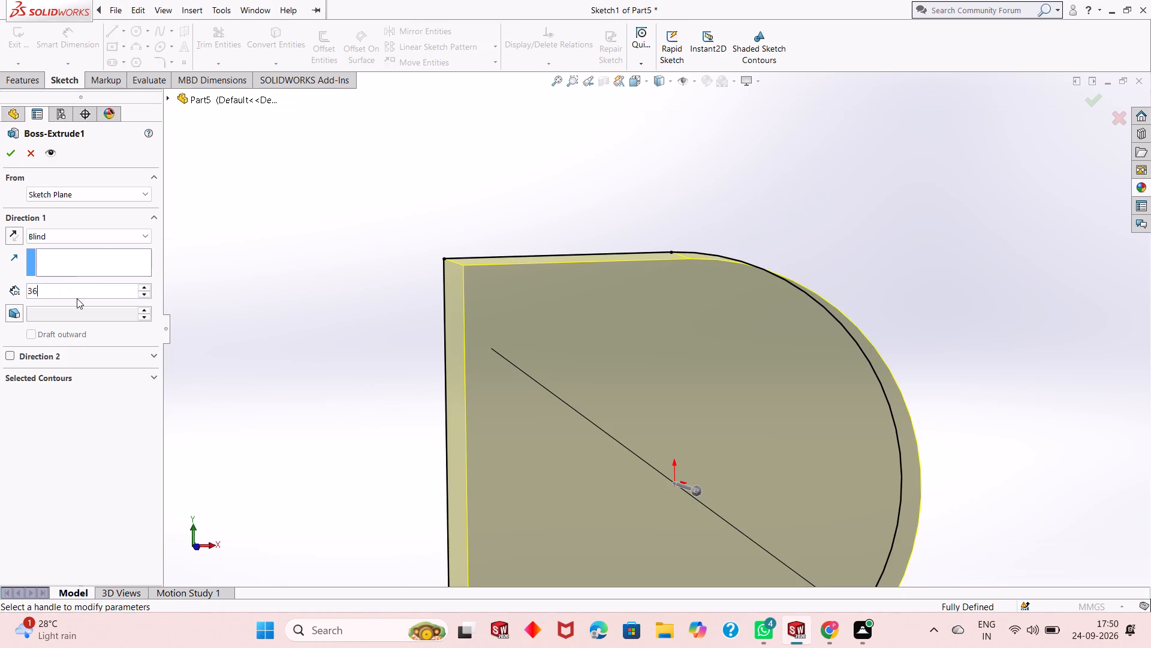
{"action": "left_click", "coordinate": [14, 156]}
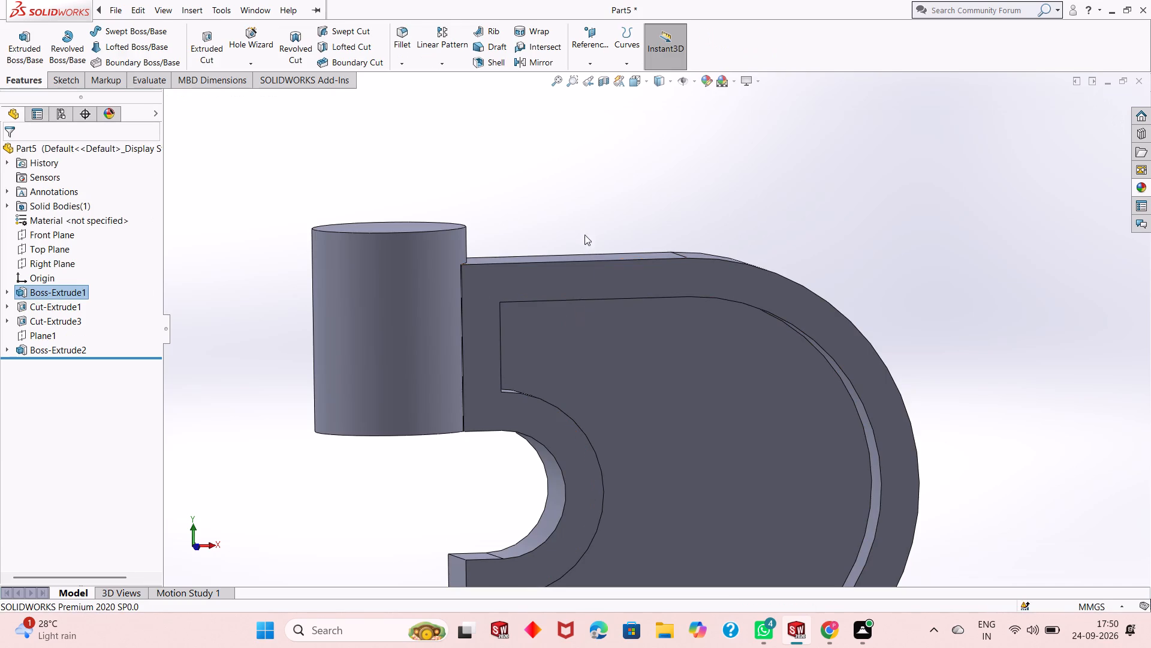
Inspect the joint between the cylinder and the thinned solid, along with the pocket and rounded opening, from several angles.
{"action": "middle_click_drag", "start_coordinate": [518, 223], "coordinate": [568, 205]}
{"action": "scroll", "coordinate": [568, 205], "scroll_direction": "up", "scroll_amount": 1}
{"action": "scroll", "coordinate": [531, 279], "scroll_direction": "down", "scroll_amount": 4}
{"action": "scroll", "coordinate": [592, 349], "scroll_direction": "down", "scroll_amount": 3}
{"action": "middle_click_drag", "start_coordinate": [646, 408], "coordinate": [627, 427]}
{"action": "middle_click_drag", "start_coordinate": [620, 361], "coordinate": [622, 411]}
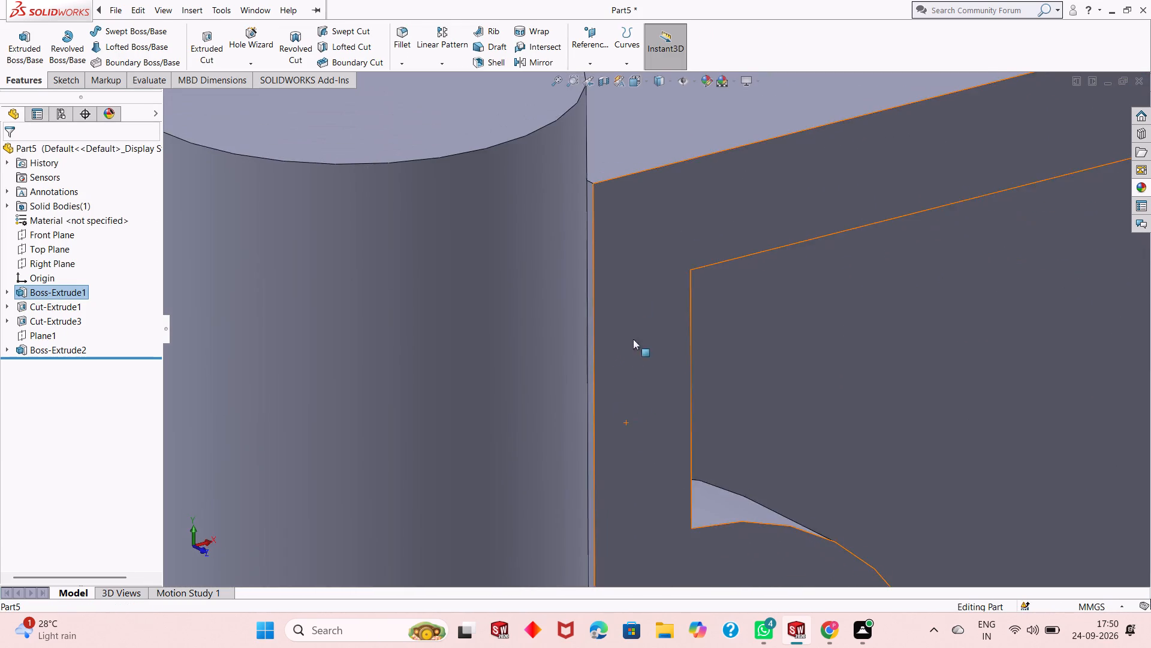
{"action": "scroll", "coordinate": [617, 197], "scroll_direction": "down", "scroll_amount": 3}
{"action": "scroll", "coordinate": [624, 275], "scroll_direction": "down", "scroll_amount": 3}
{"action": "scroll", "coordinate": [624, 275], "scroll_direction": "up", "scroll_amount": 12}
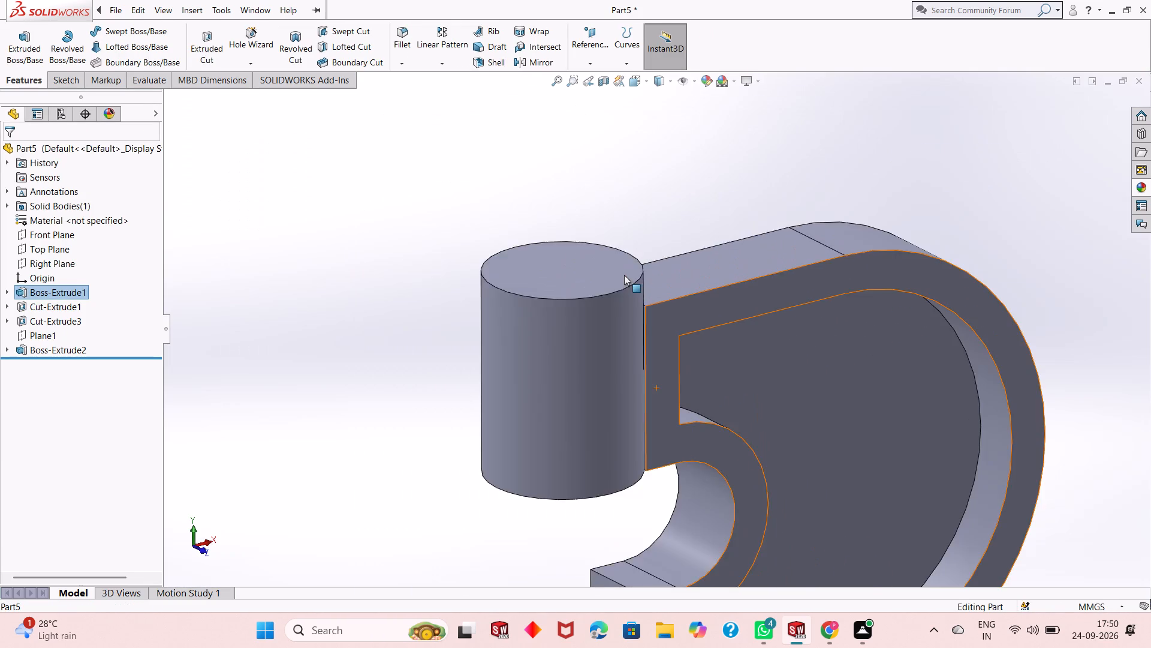
{"action": "scroll", "coordinate": [624, 275], "scroll_direction": "up", "scroll_amount": 2}
{"action": "scroll", "coordinate": [692, 449], "scroll_direction": "up", "scroll_amount": 2}
{"action": "scroll", "coordinate": [722, 457], "scroll_direction": "down", "scroll_amount": 3}
{"action": "scroll", "coordinate": [666, 374], "scroll_direction": "down", "scroll_amount": 2}
{"action": "scroll", "coordinate": [601, 365], "scroll_direction": "up", "scroll_amount": 1}
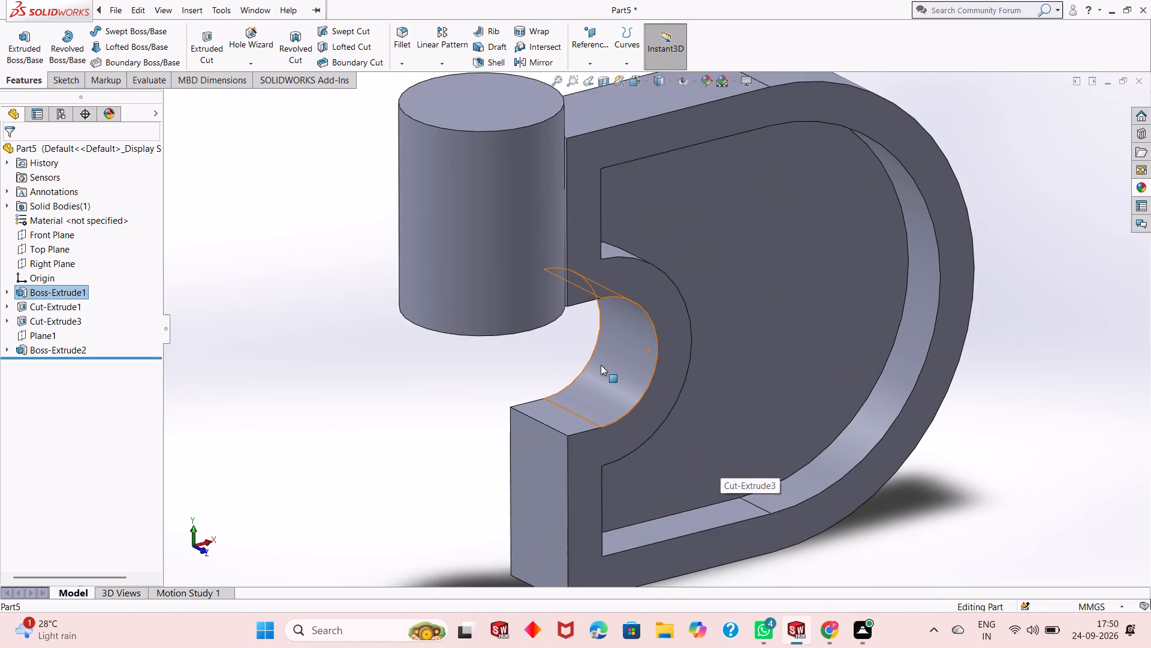
{"action": "scroll", "coordinate": [592, 360], "scroll_direction": "up", "scroll_amount": 1}
{"action": "middle_click_drag", "start_coordinate": [592, 360], "coordinate": [593, 332]}
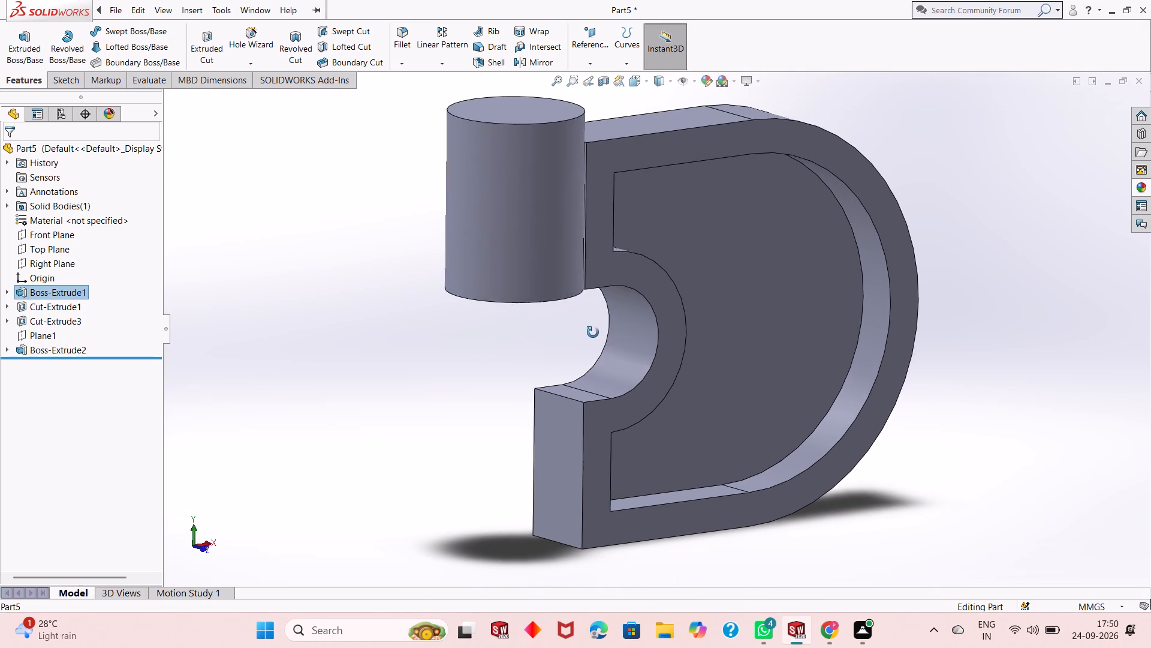
{"action": "middle_click_drag", "start_coordinate": [593, 332], "coordinate": [586, 343]}
{"action": "scroll", "coordinate": [608, 276], "scroll_direction": "down", "scroll_amount": 1}
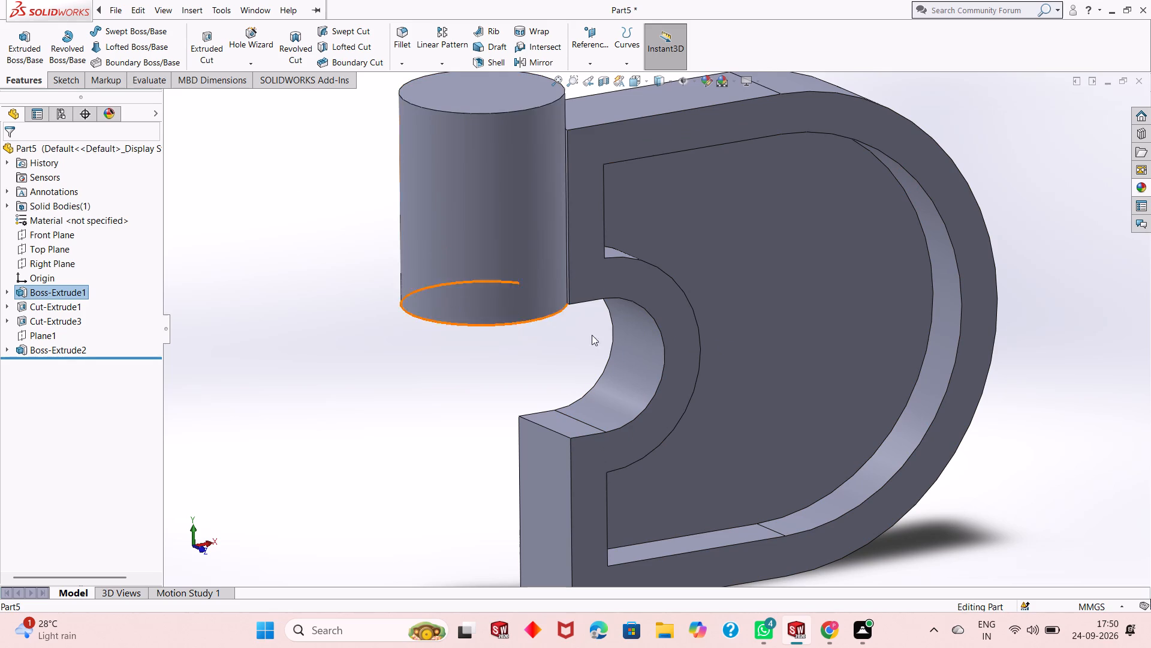
{"action": "scroll", "coordinate": [498, 378], "scroll_direction": "up", "scroll_amount": 1}
{"action": "middle_click_drag", "start_coordinate": [762, 376], "coordinate": [677, 478]}
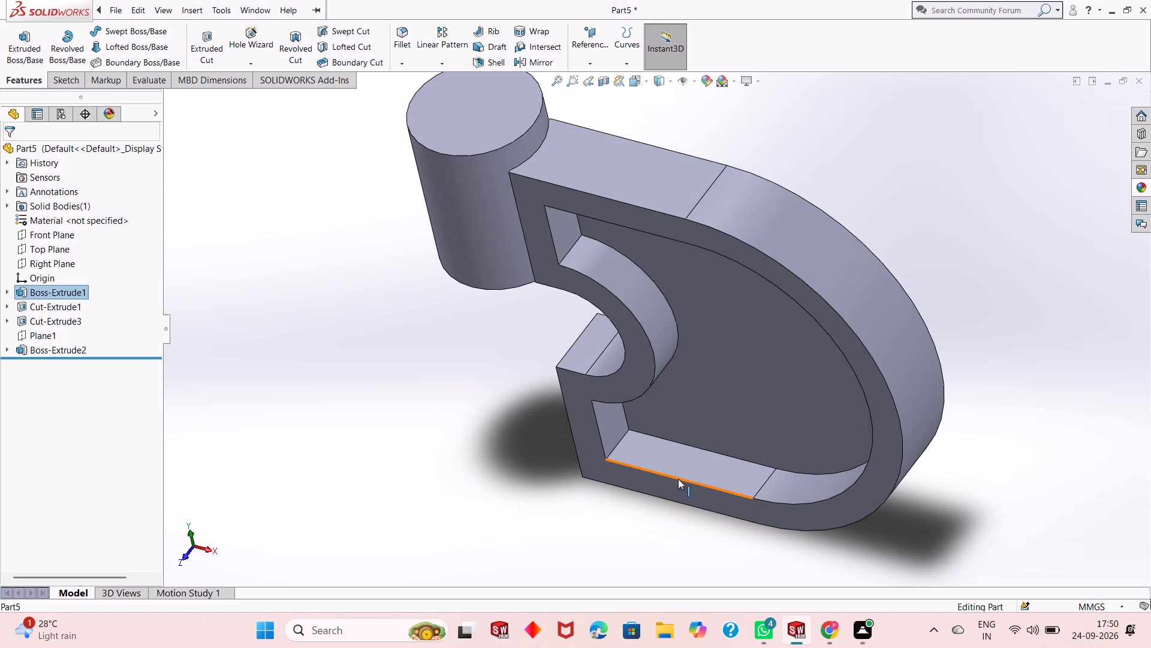
{"action": "scroll", "coordinate": [701, 427], "scroll_direction": "up", "scroll_amount": 1}
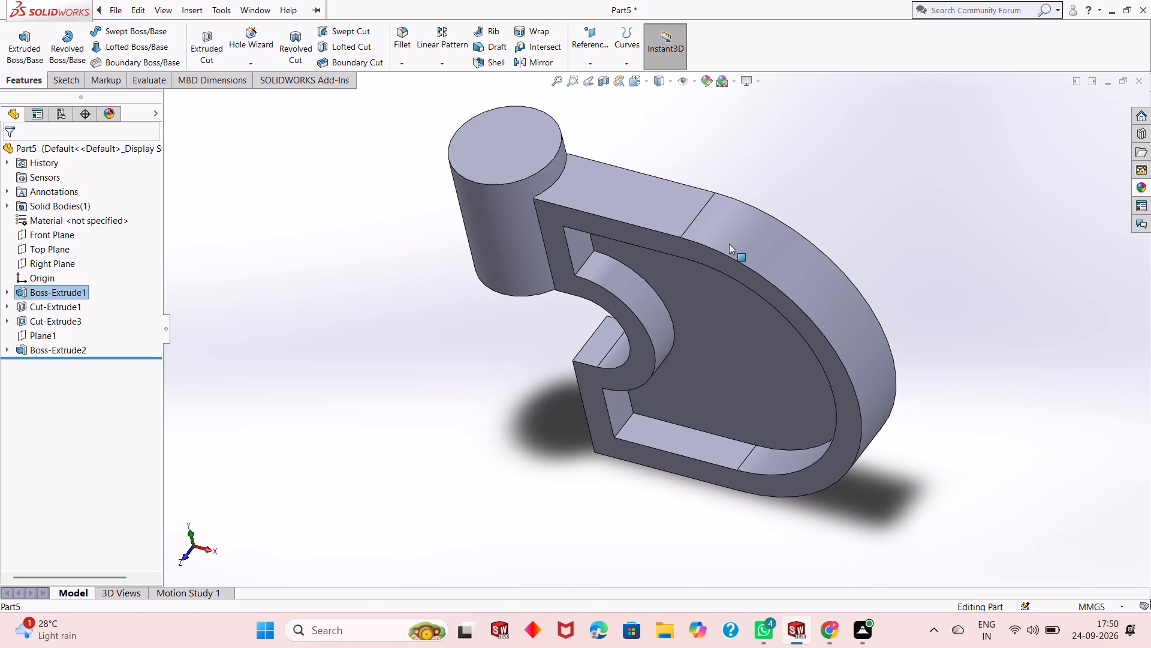
{"action": "scroll", "coordinate": [729, 243], "scroll_direction": "down", "scroll_amount": 5}
{"action": "middle_click_drag", "start_coordinate": [670, 418], "coordinate": [670, 399]}
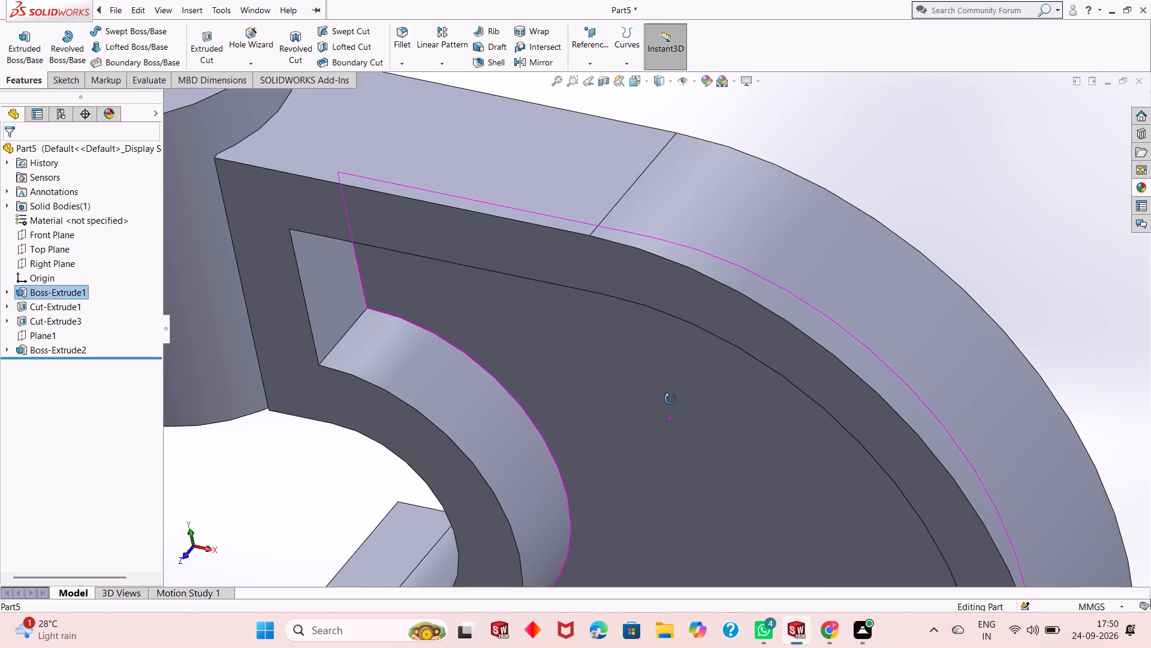
{"action": "middle_click_drag", "start_coordinate": [670, 399], "coordinate": [671, 394]}
{"action": "scroll", "coordinate": [672, 392], "scroll_direction": "up", "scroll_amount": 3}
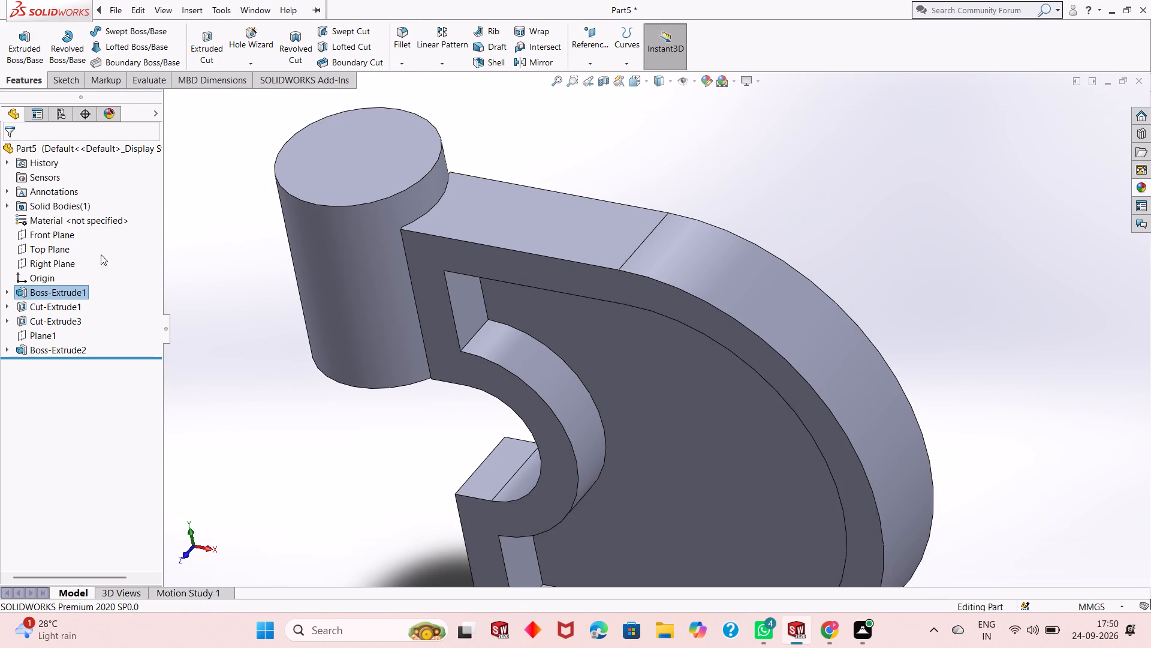
{"action": "key", "text": "Escape"}
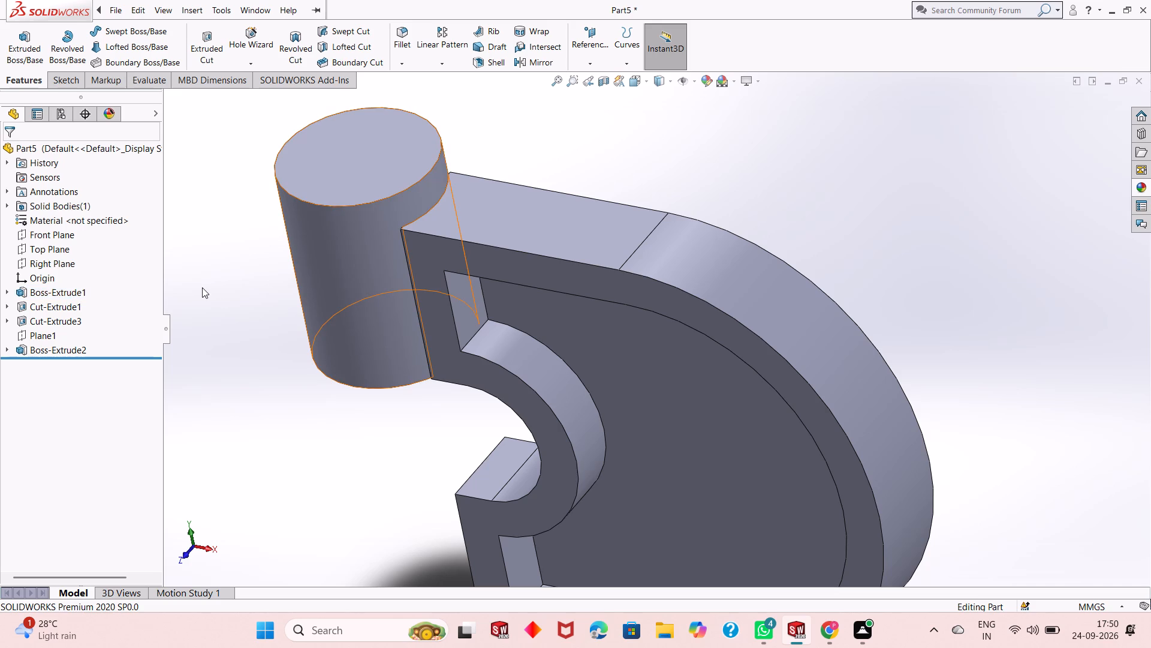
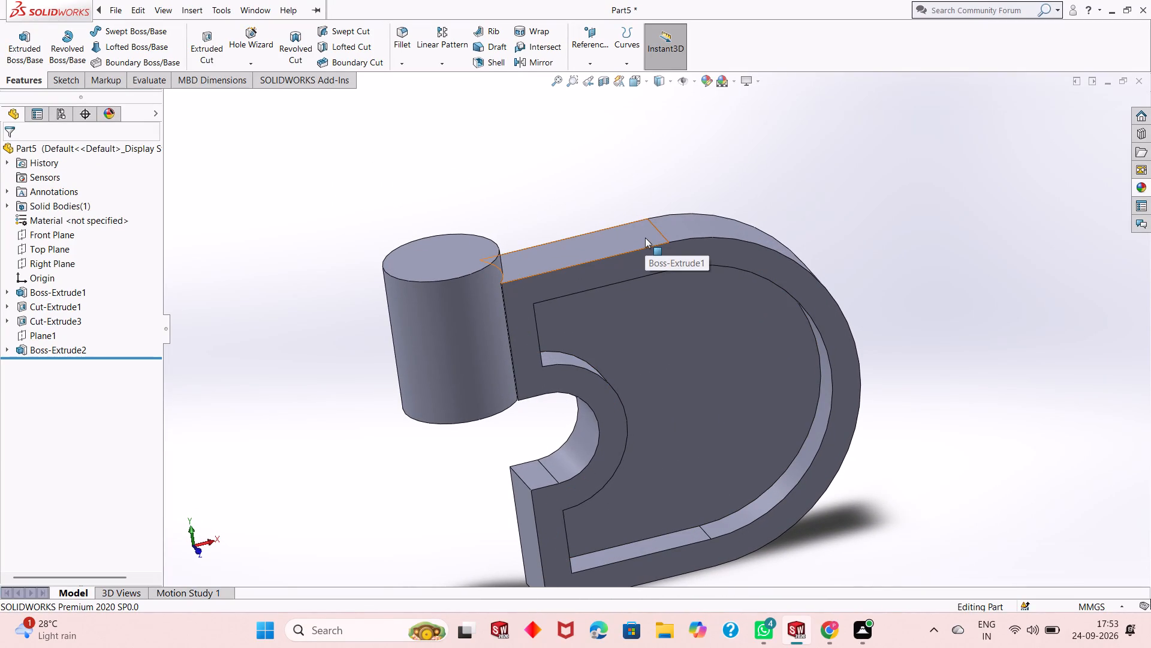
Examine the cylinder joint, the pocket and the rounded opening of the D-shaped solid from several angles.
{"action": "scroll", "coordinate": [554, 305], "scroll_direction": "down", "scroll_amount": 2}
{"action": "scroll", "coordinate": [554, 311], "scroll_direction": "up", "scroll_amount": 1}
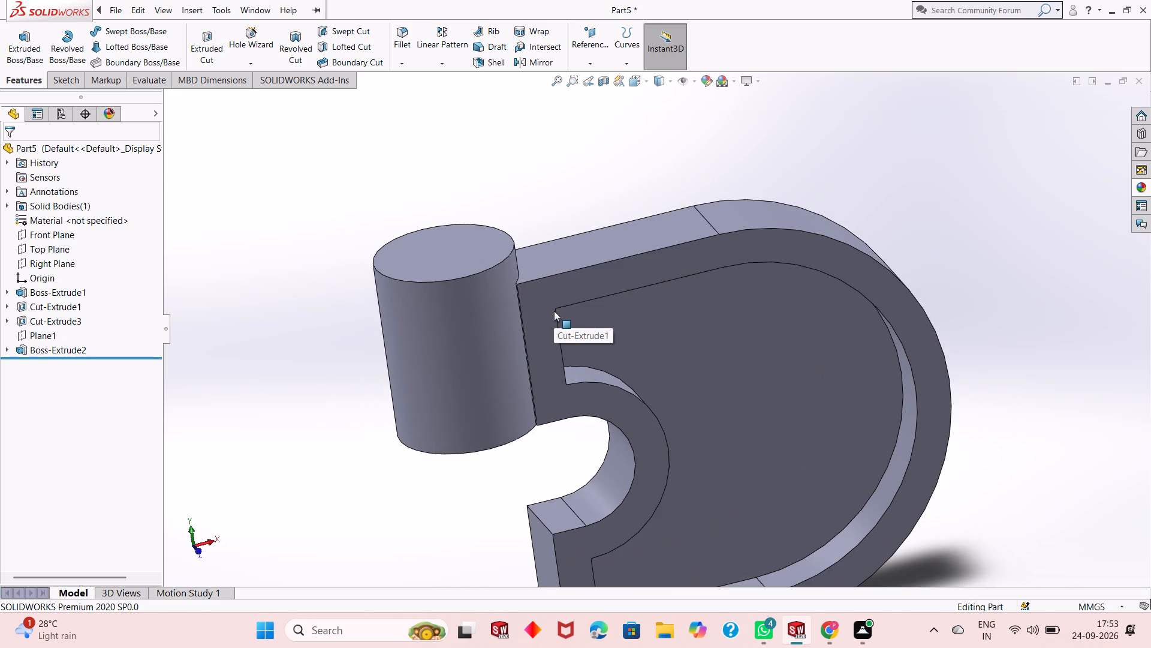
{"action": "scroll", "coordinate": [554, 311], "scroll_direction": "up", "scroll_amount": 1}
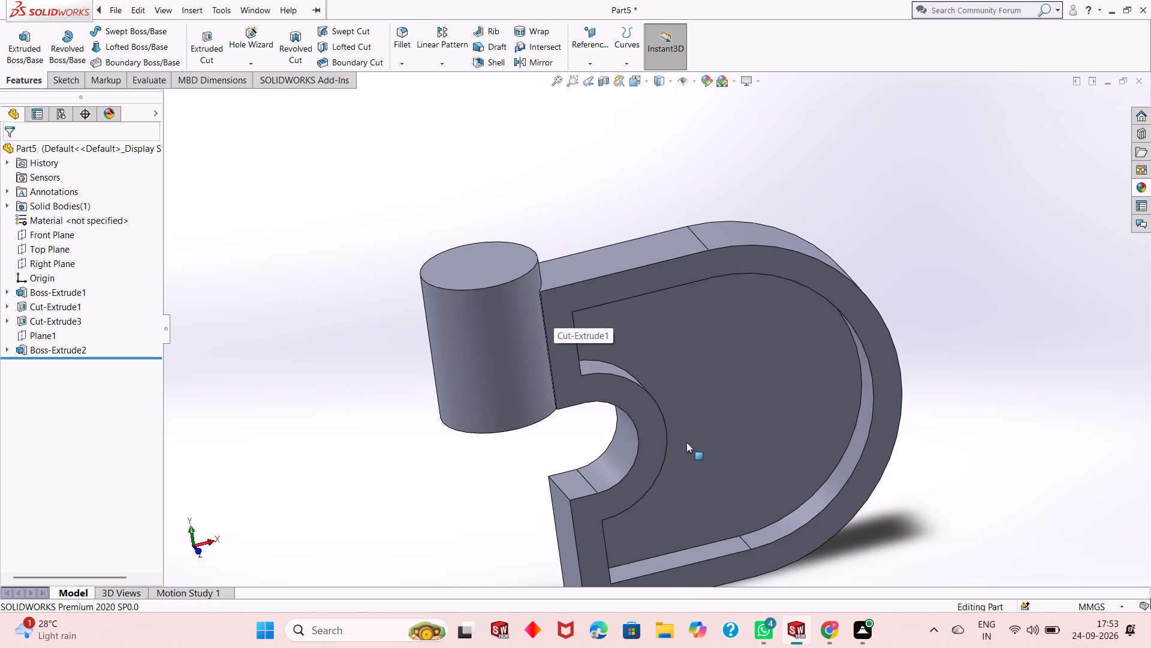
{"action": "middle_click_drag", "start_coordinate": [649, 352], "coordinate": [579, 347]}
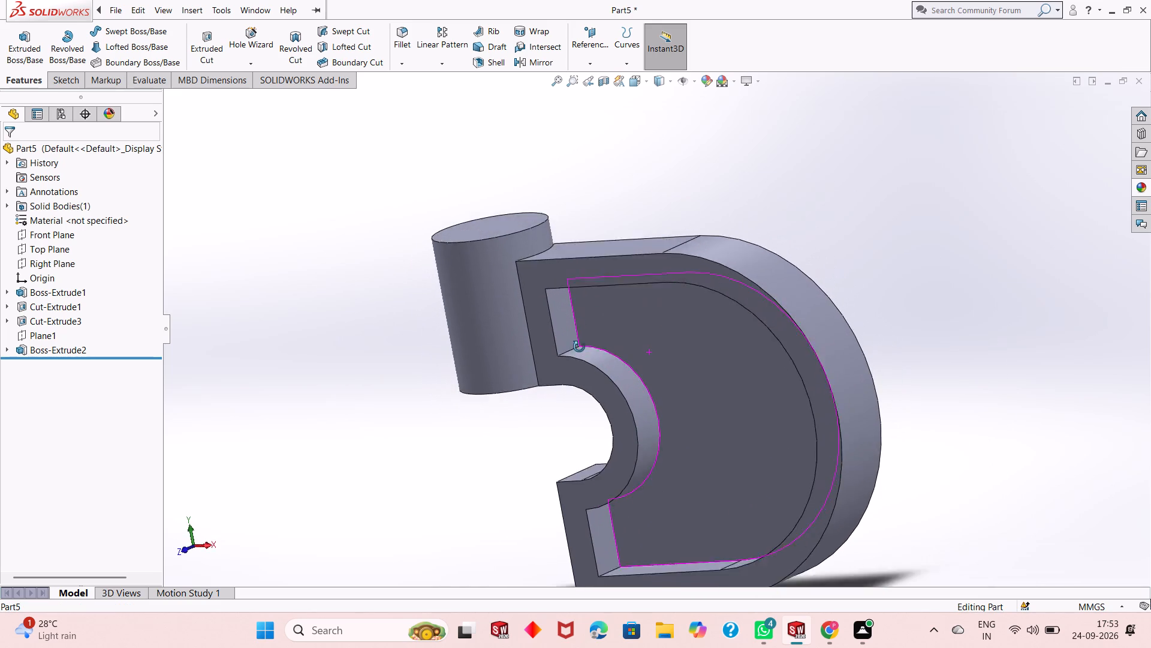
{"action": "middle_click_drag", "start_coordinate": [579, 347], "coordinate": [588, 396]}
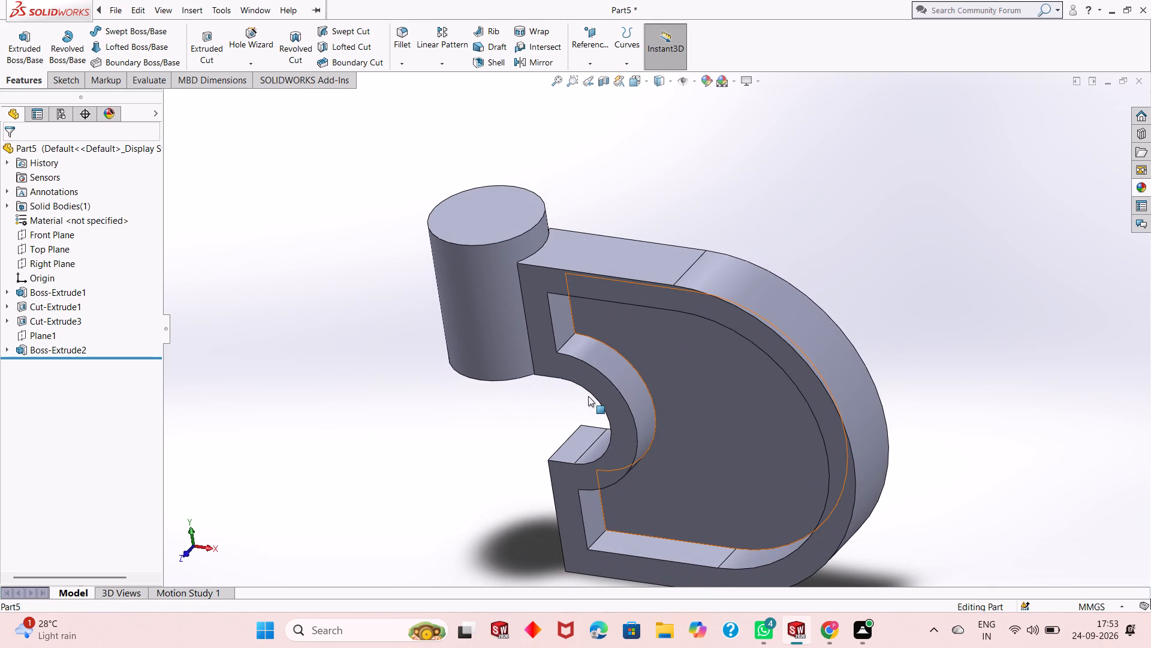
{"action": "middle_click_drag", "start_coordinate": [662, 520], "coordinate": [663, 460]}
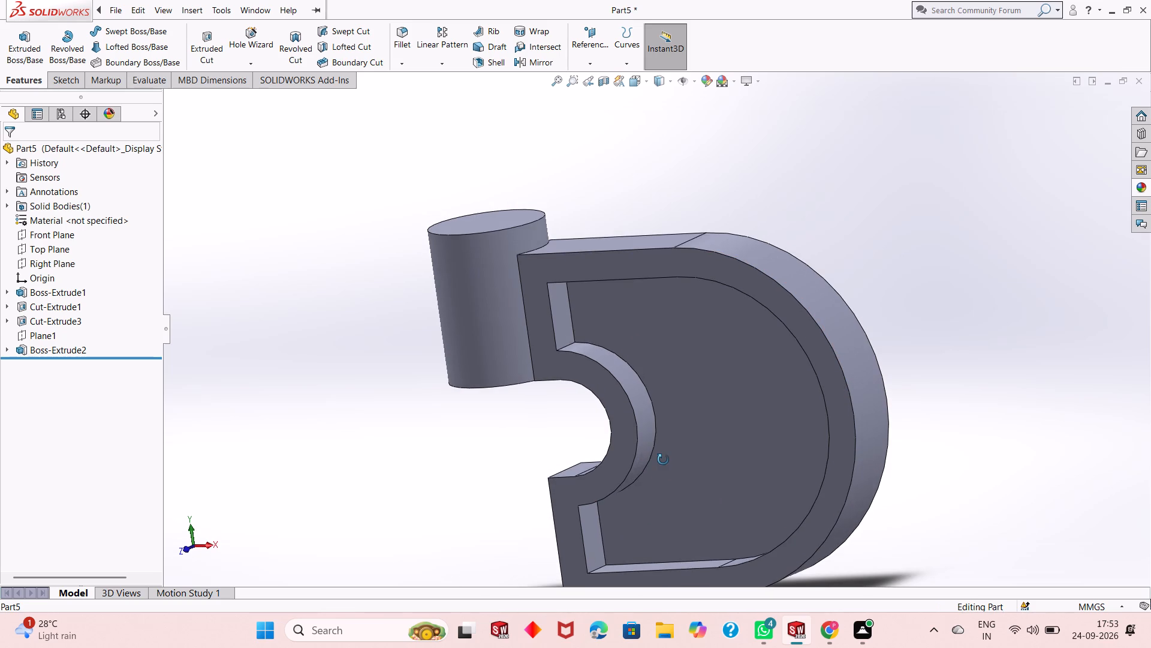
{"action": "middle_click_drag", "start_coordinate": [663, 460], "coordinate": [663, 458]}
{"action": "scroll", "coordinate": [663, 458], "scroll_direction": "up", "scroll_amount": 1}
Sketch a circle of 30 mm radius on the D-shaped solid's lower flat side face, centred on the existing cylinder's axis.
{"action": "middle_click_drag", "start_coordinate": [667, 459], "coordinate": [659, 327]}
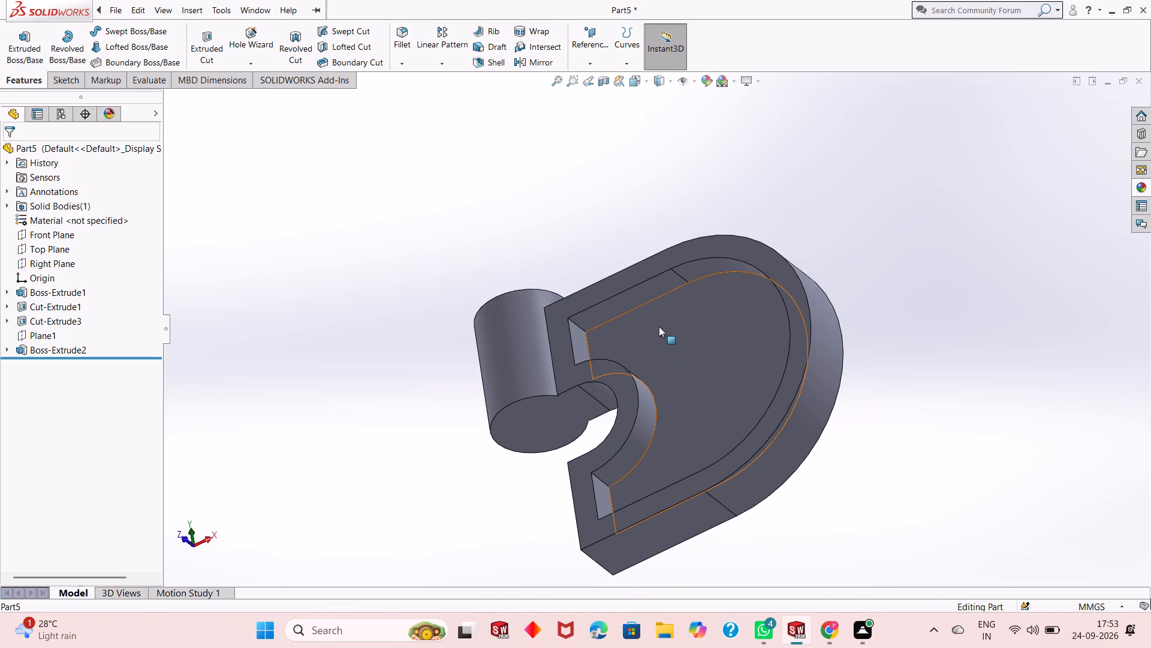
{"action": "middle_click_drag", "start_coordinate": [690, 536], "coordinate": [686, 380]}
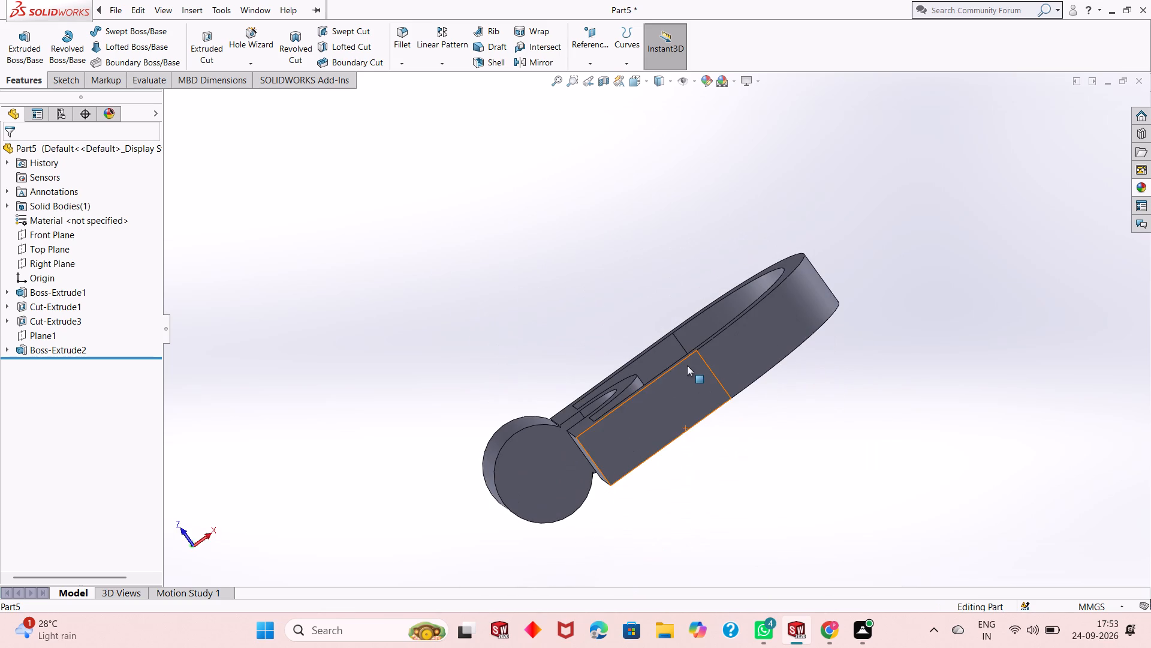
{"action": "left_click", "coordinate": [649, 425]}
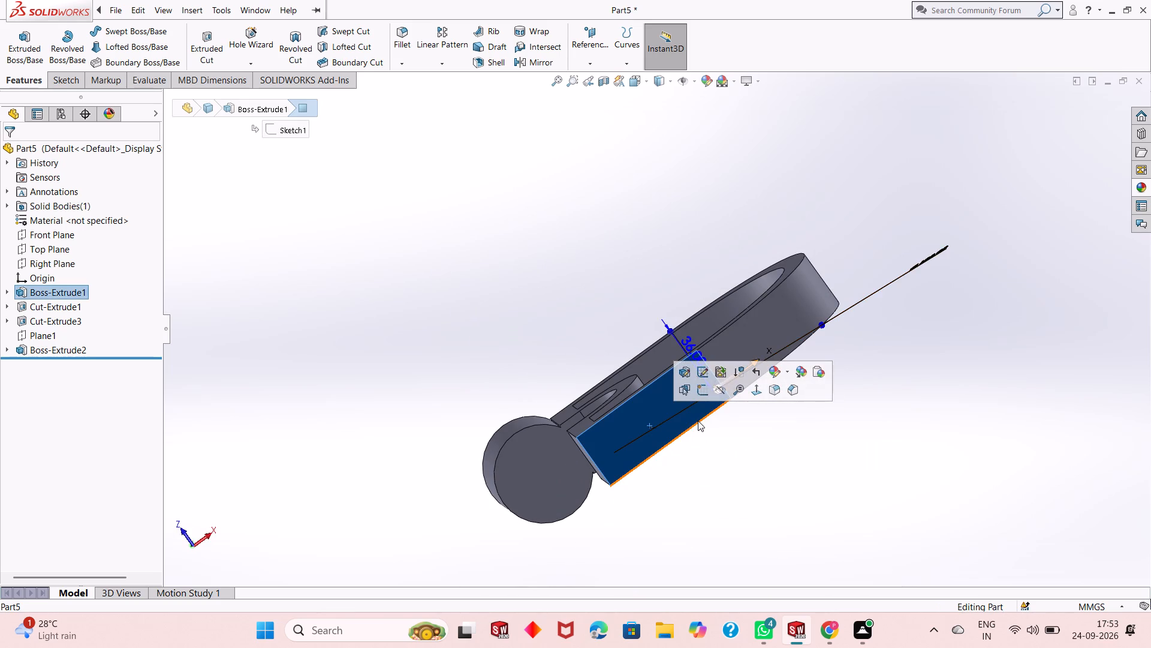
{"action": "left_click", "coordinate": [704, 392]}
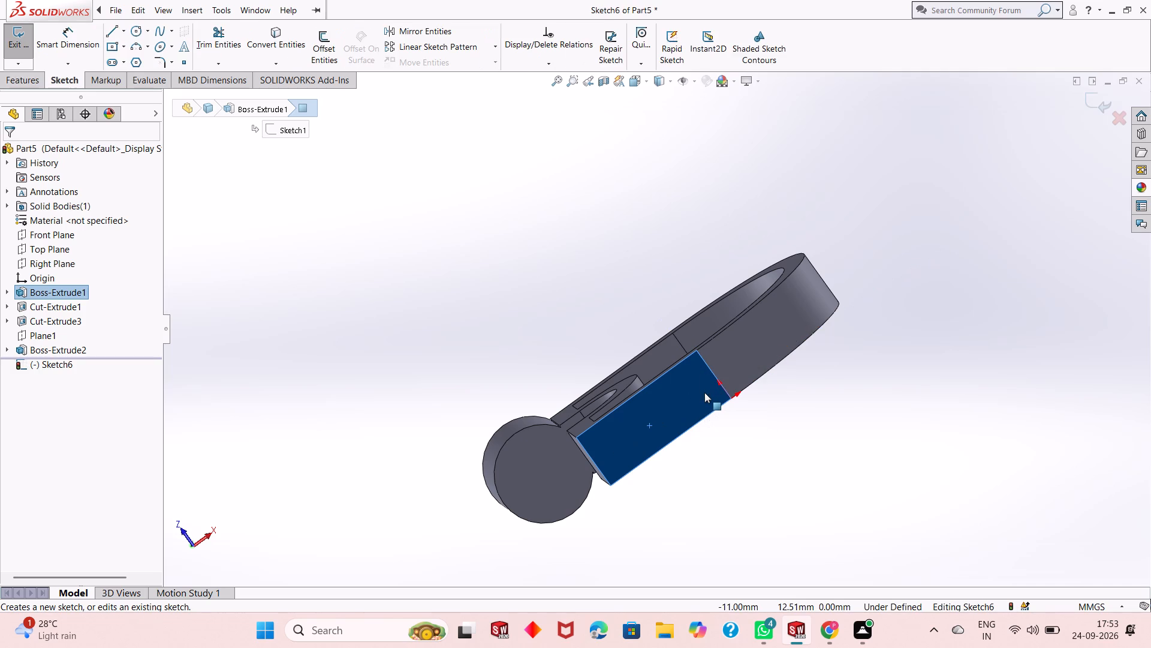
{"action": "key", "text": "ctrl+8"}
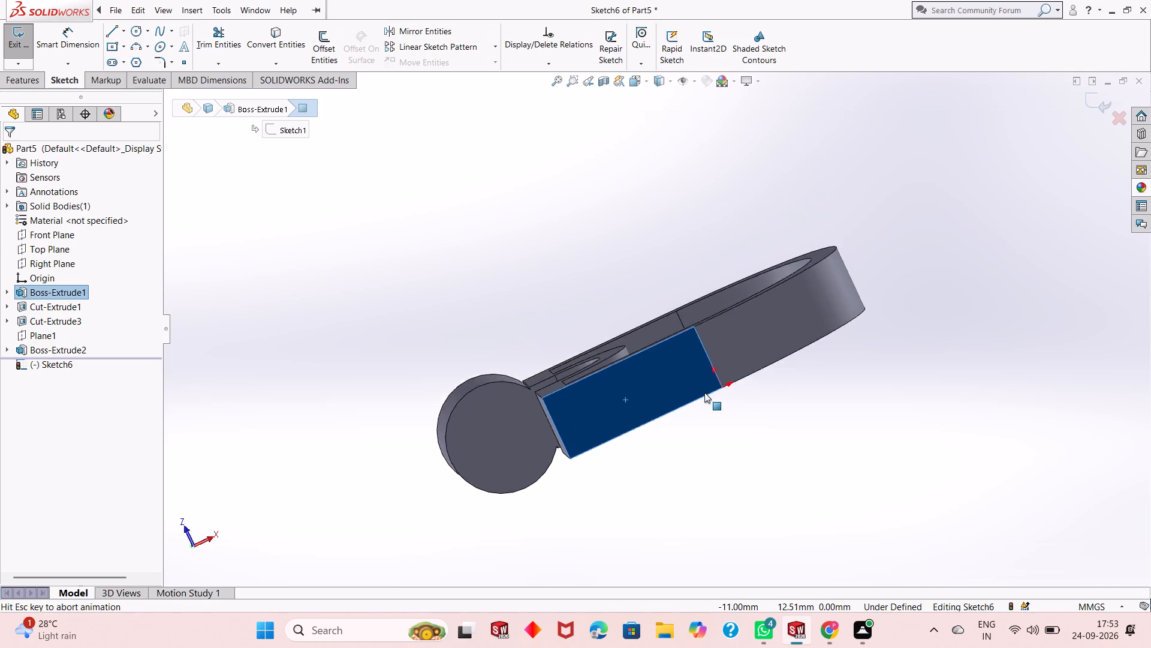
{"action": "key", "text": "Escape"}
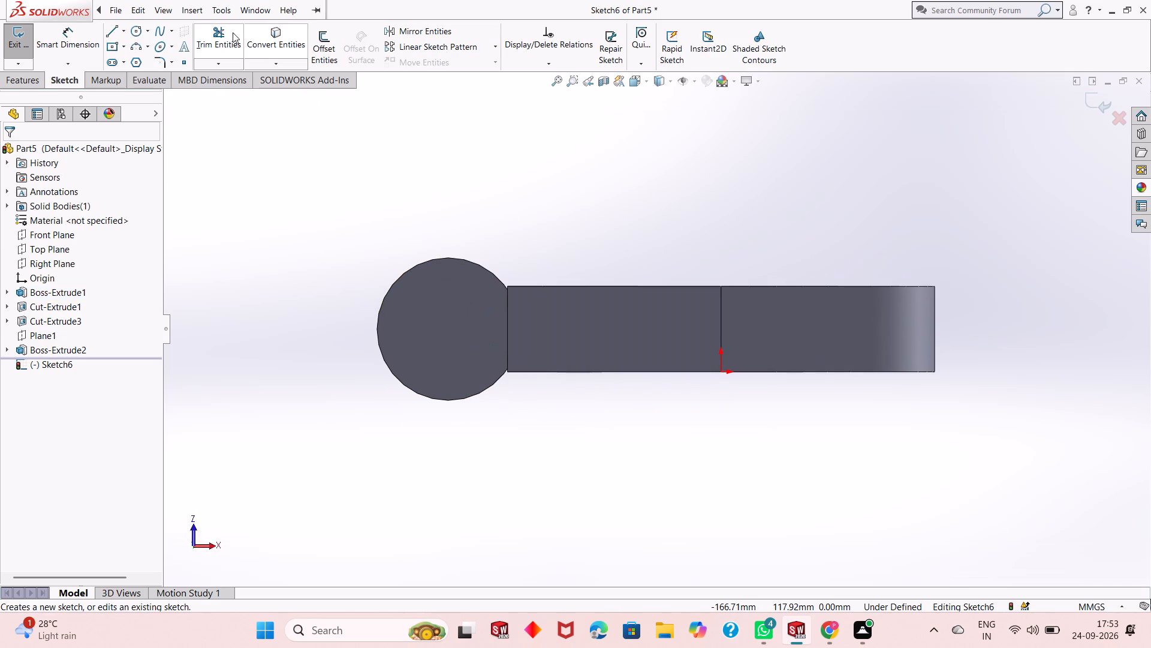
{"action": "left_click", "coordinate": [137, 32]}
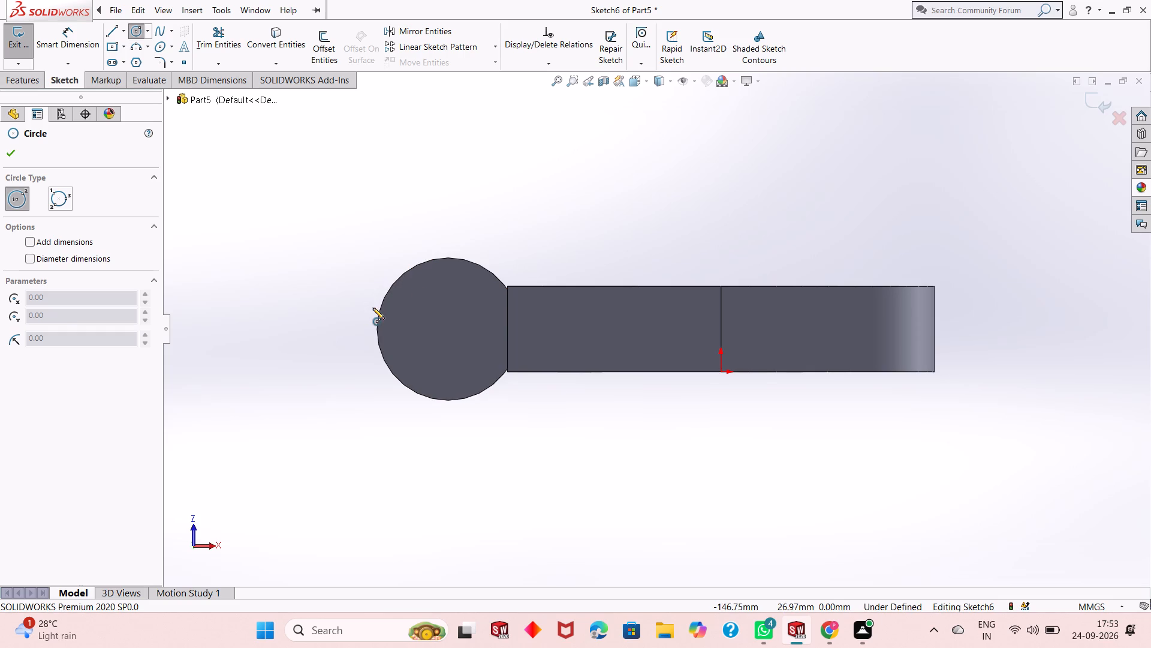
{"action": "left_click", "coordinate": [448, 329]}
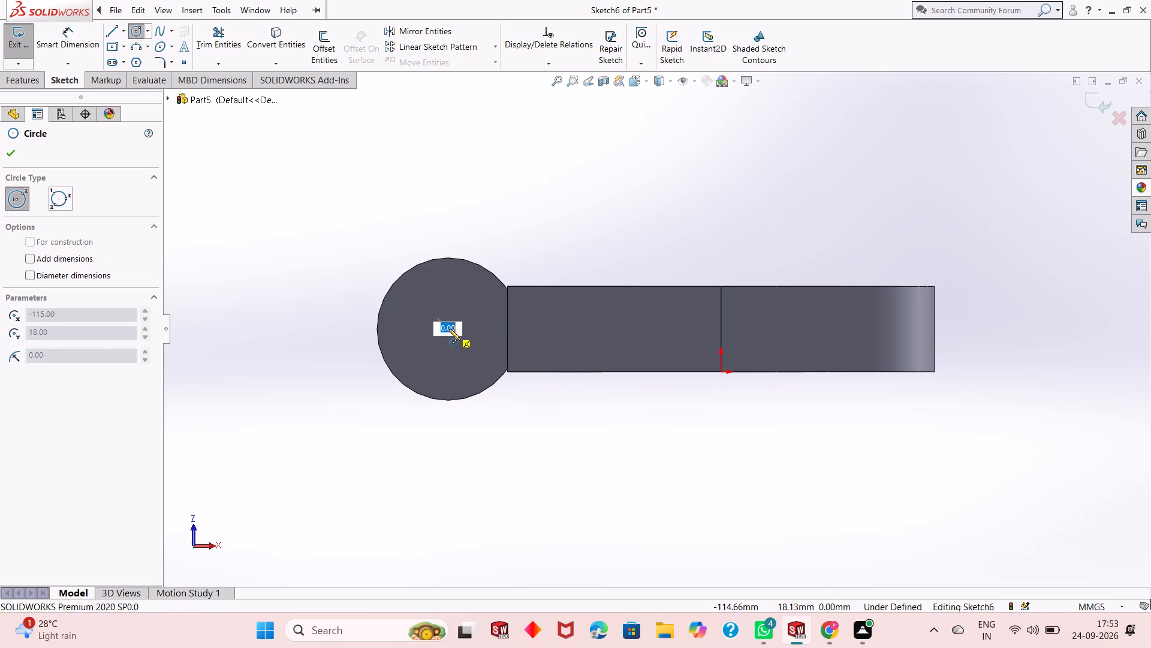
{"action": "left_click", "coordinate": [468, 262]}
{"action": "right_click", "coordinate": [484, 197]}
{"action": "left_click", "coordinate": [542, 201]}
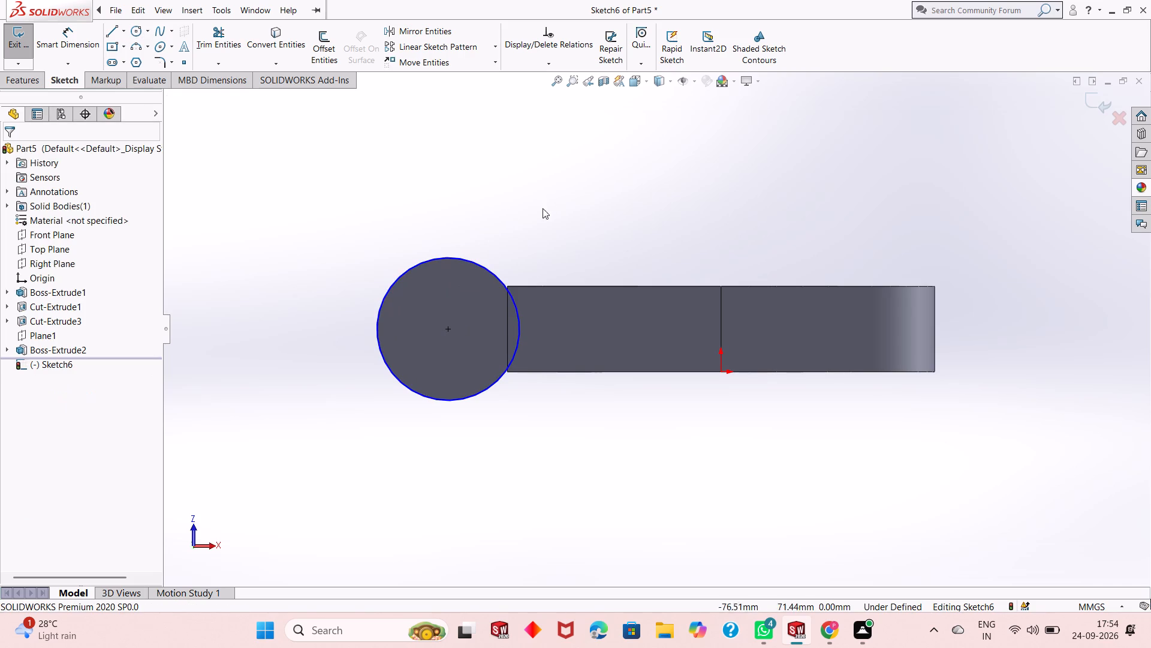
Dimension the new circle's diameter as 60 mm and check its position below the existing cylinder.
{"action": "left_click", "coordinate": [74, 44]}
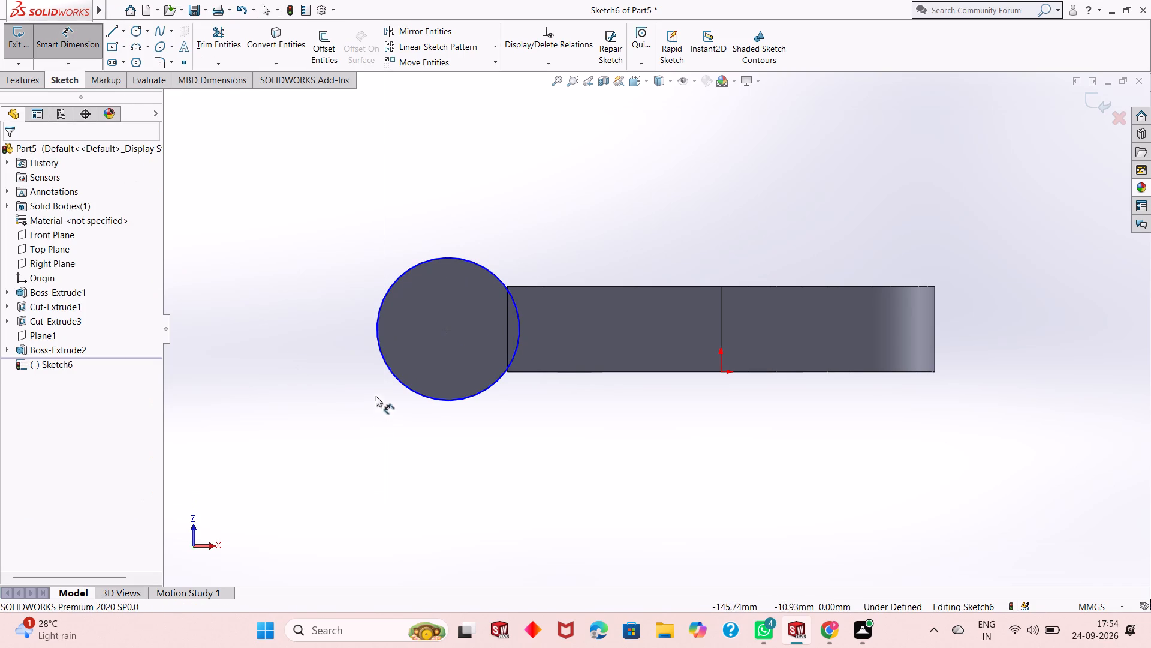
{"action": "left_click", "coordinate": [389, 369]}
{"action": "left_click", "coordinate": [339, 428]}
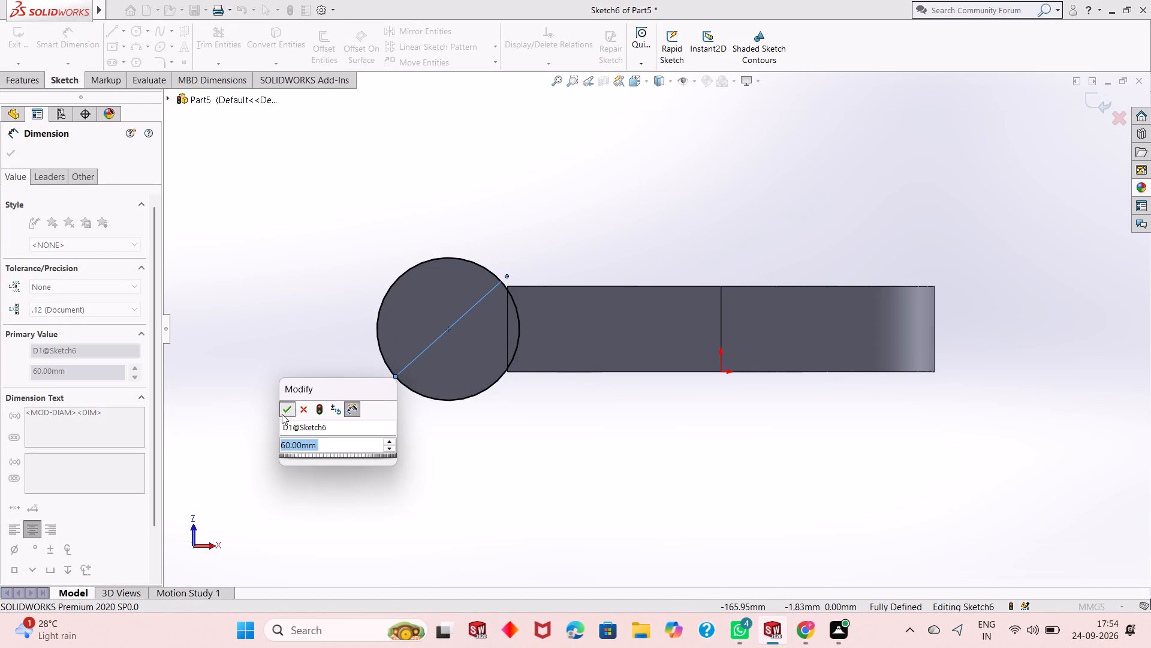
{"action": "left_click", "coordinate": [282, 414]}
{"action": "middle_click_drag", "start_coordinate": [426, 259], "coordinate": [436, 369]}
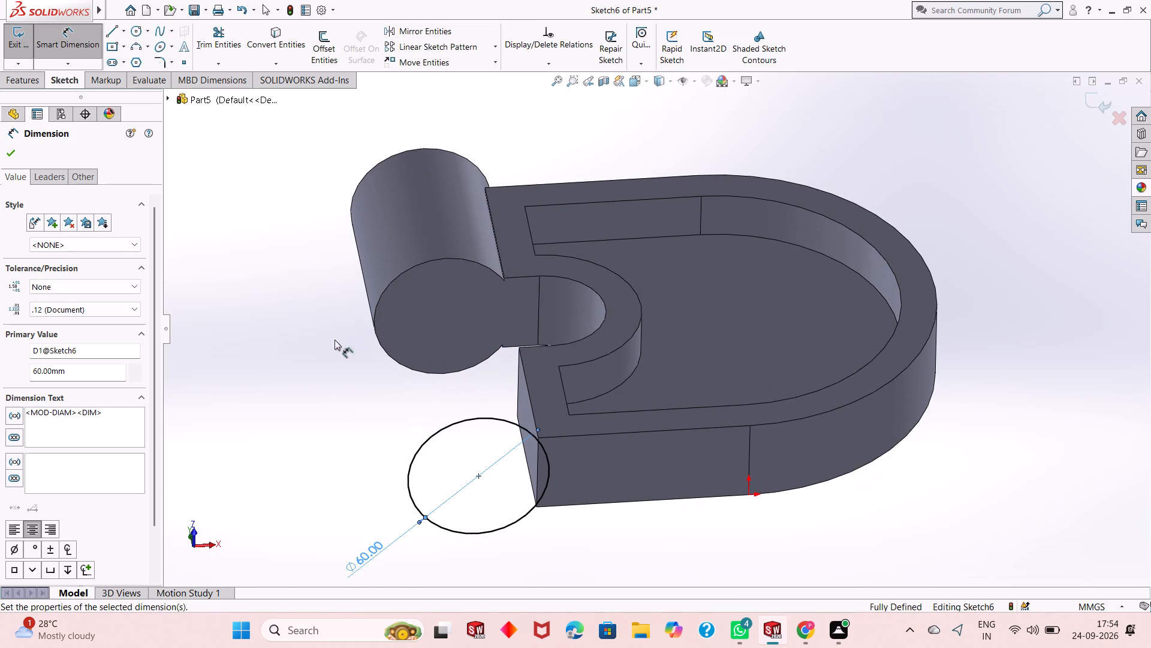
{"action": "right_click", "coordinate": [267, 281]}
{"action": "left_click", "coordinate": [293, 318]}
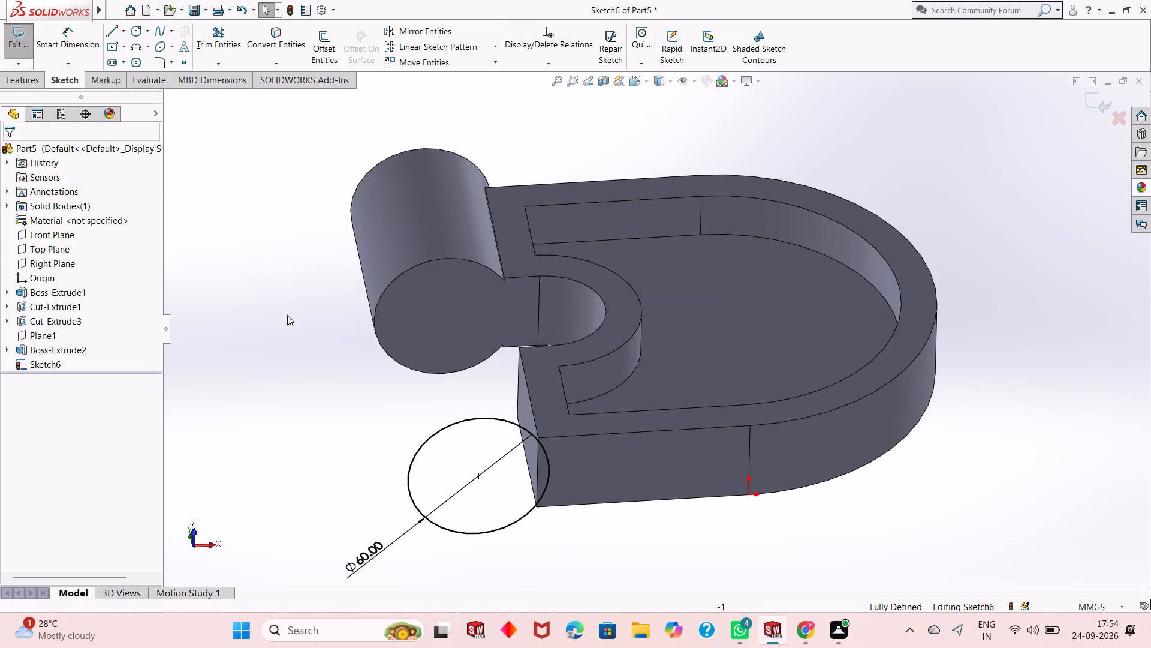
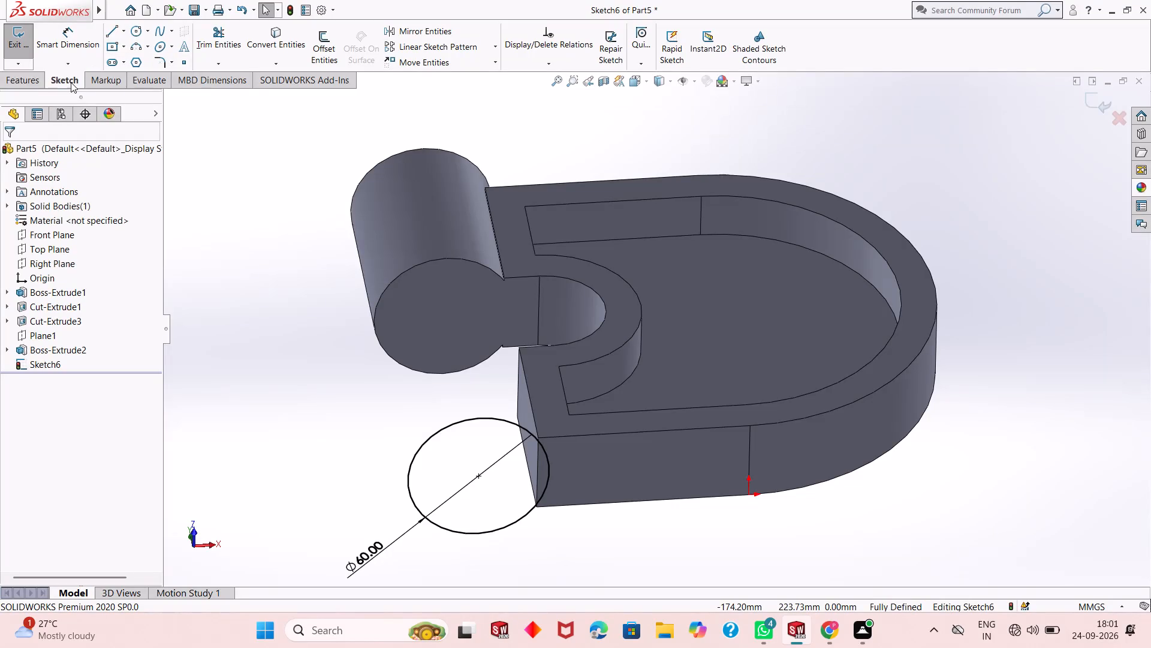
Extrude the 60 mm circle in the reversed direction towards the first cylinder, trying blind depths of 25, 75, 70 and 68 mm.
{"action": "left_click", "coordinate": [22, 75]}
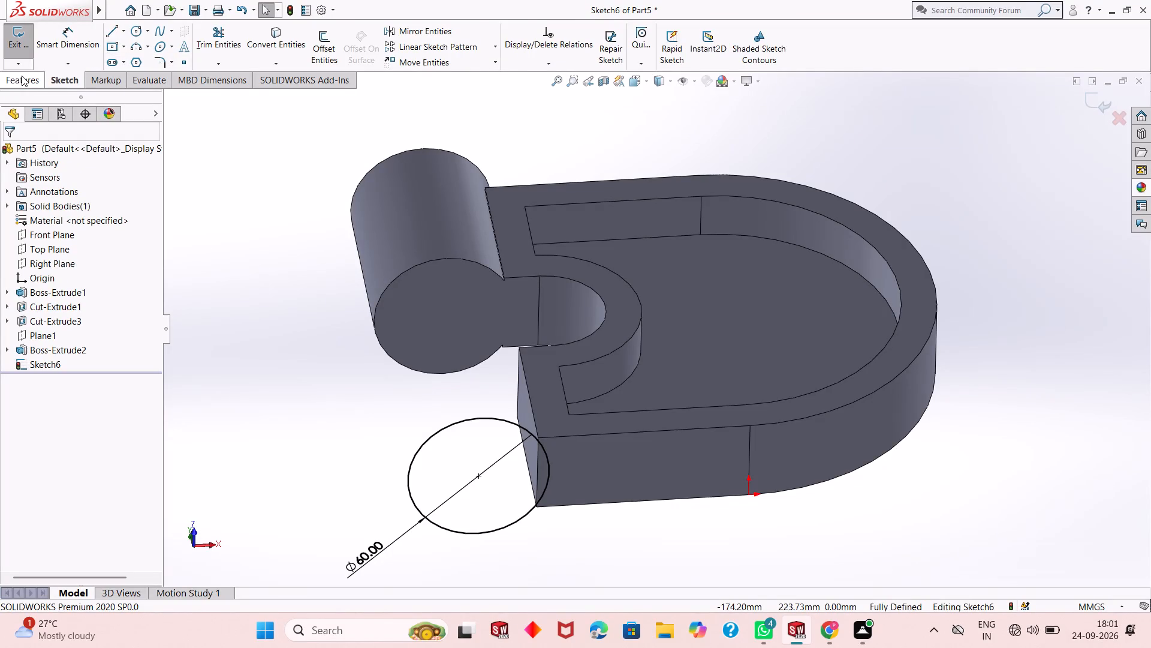
{"action": "left_click", "coordinate": [22, 55]}
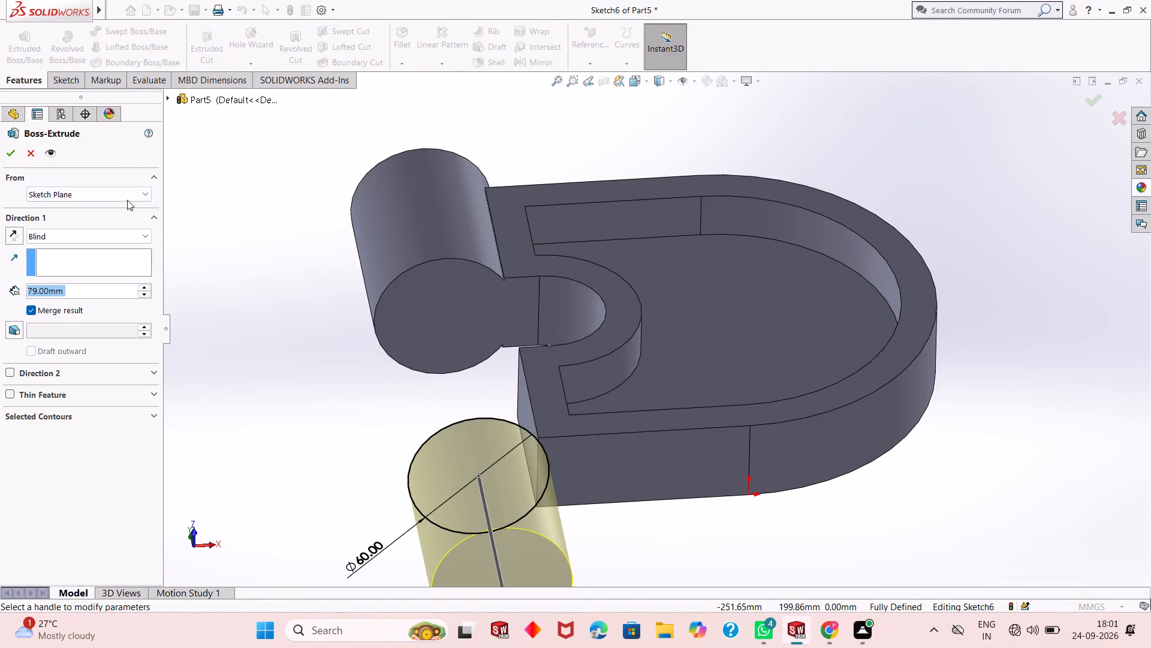
{"action": "left_click", "coordinate": [15, 236]}
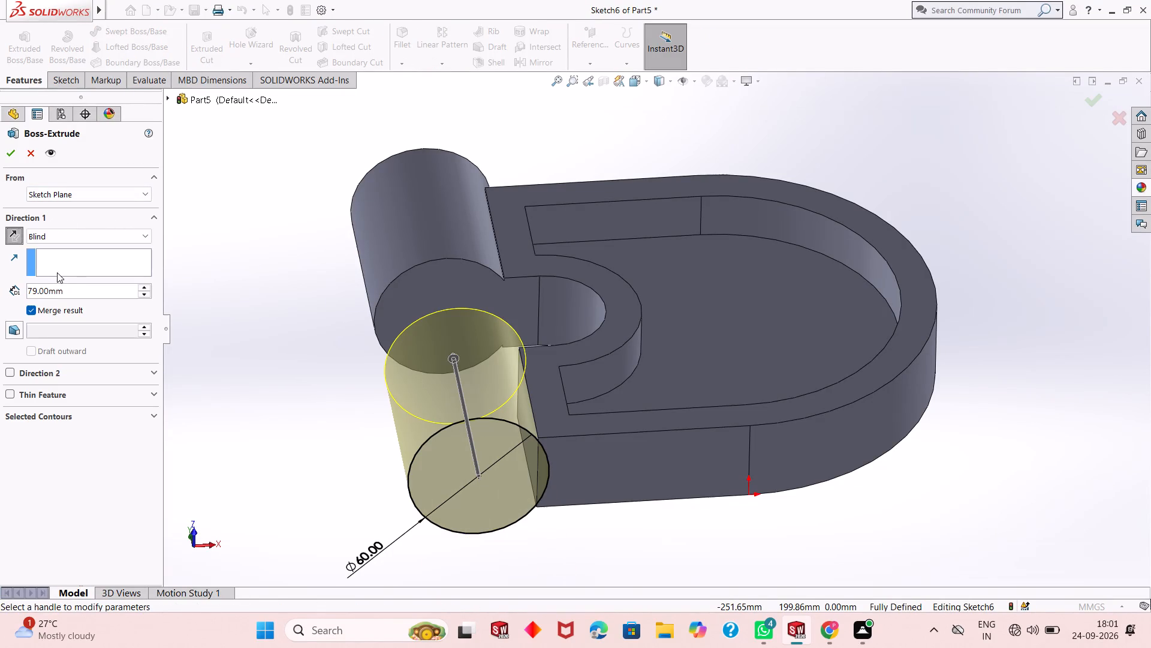
{"action": "double_click", "coordinate": [68, 291]}
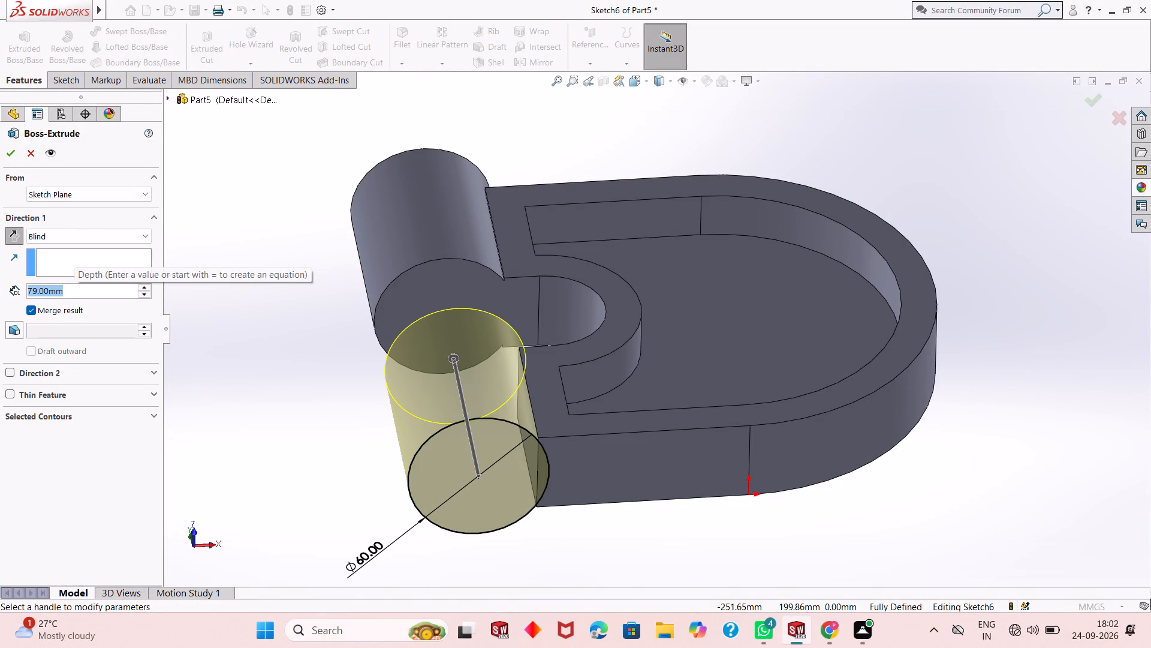
{"action": "type", "text": "25"}
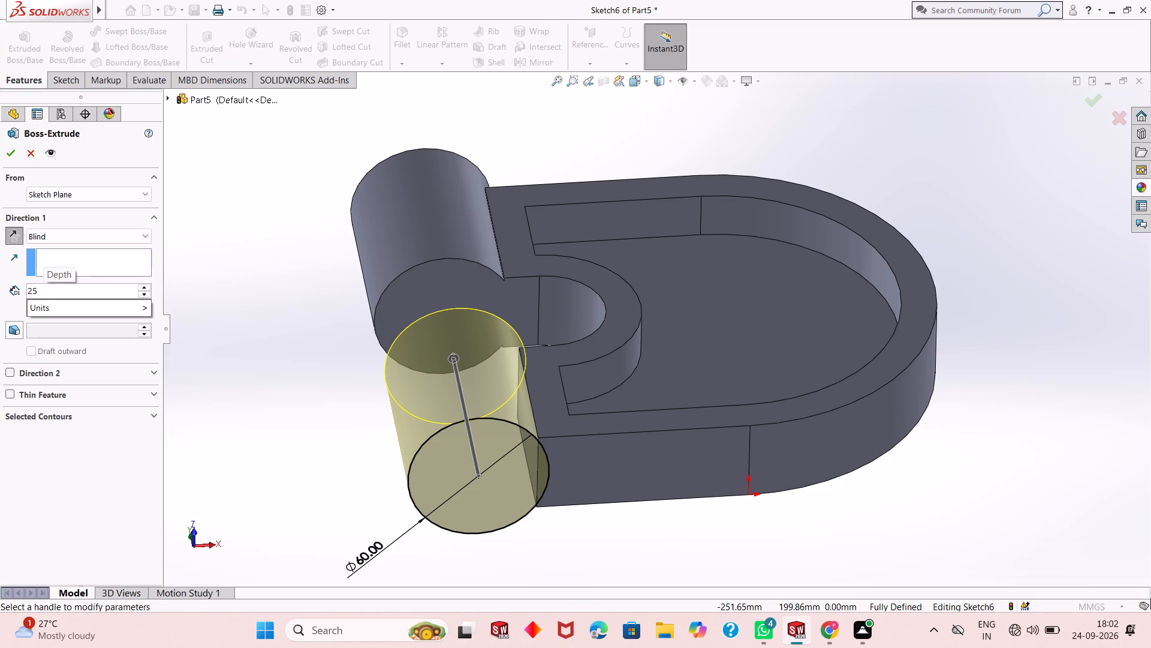
{"action": "key", "text": "Return"}
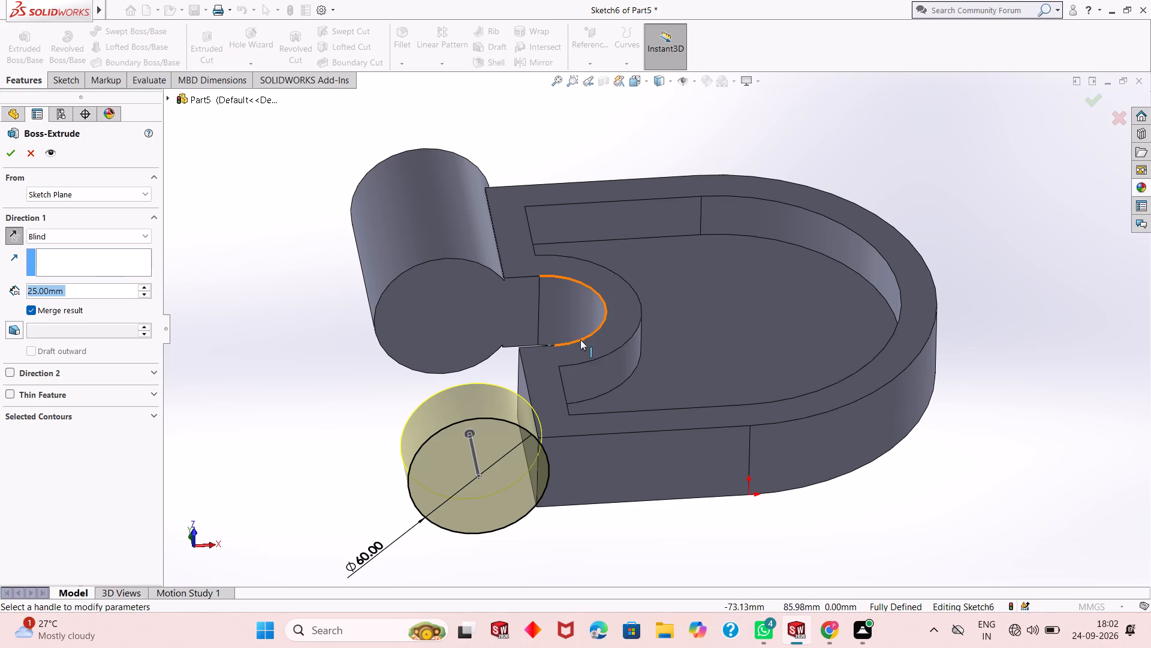
{"action": "middle_click_drag", "start_coordinate": [580, 340], "coordinate": [574, 457]}
{"action": "scroll", "coordinate": [574, 457], "scroll_direction": "up", "scroll_amount": 2}
{"action": "middle_click_drag", "start_coordinate": [574, 457], "coordinate": [571, 488]}
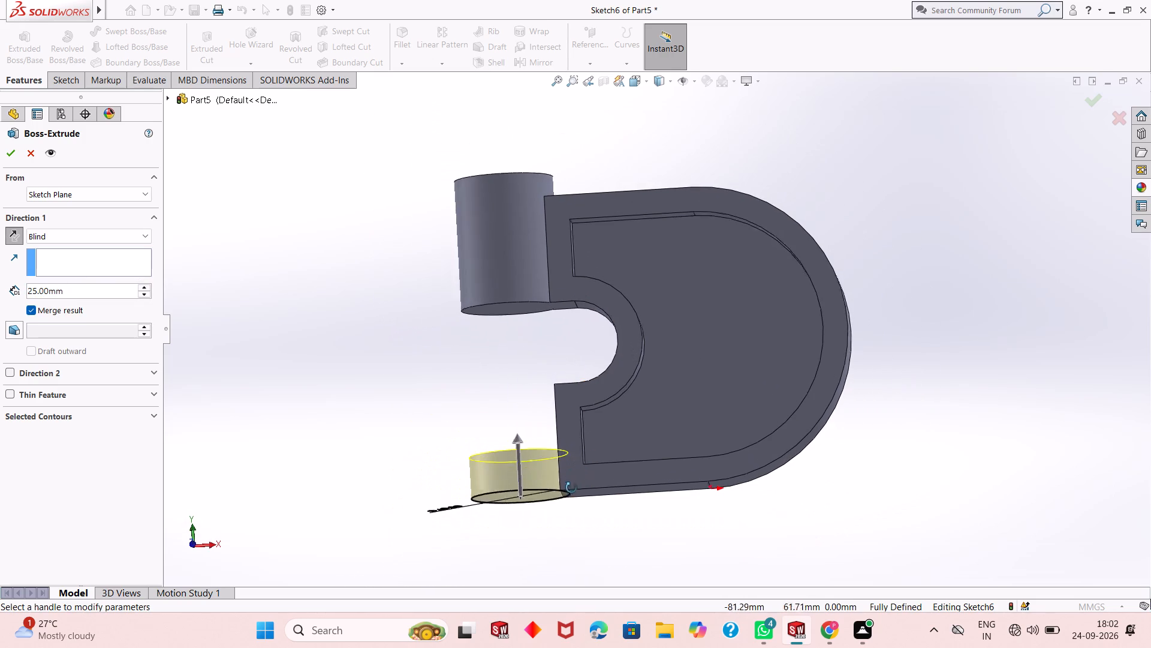
{"action": "middle_click_drag", "start_coordinate": [571, 488], "coordinate": [571, 490]}
{"action": "double_click", "coordinate": [71, 292]}
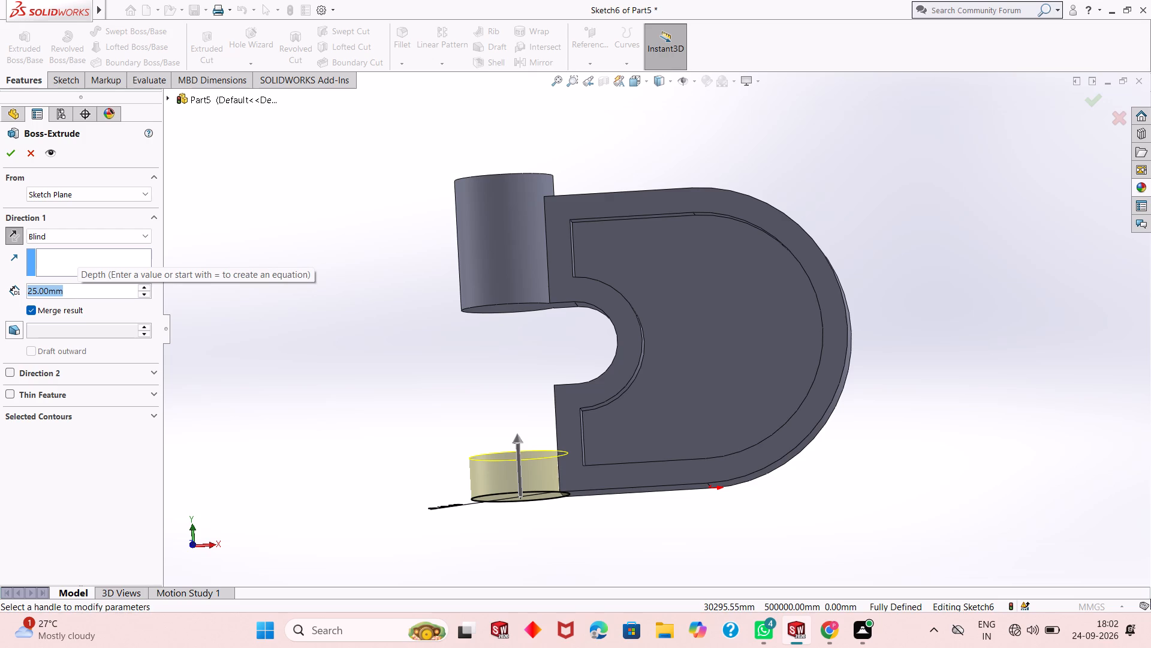
{"action": "type", "text": "75"}
{"action": "key", "text": "Return"}
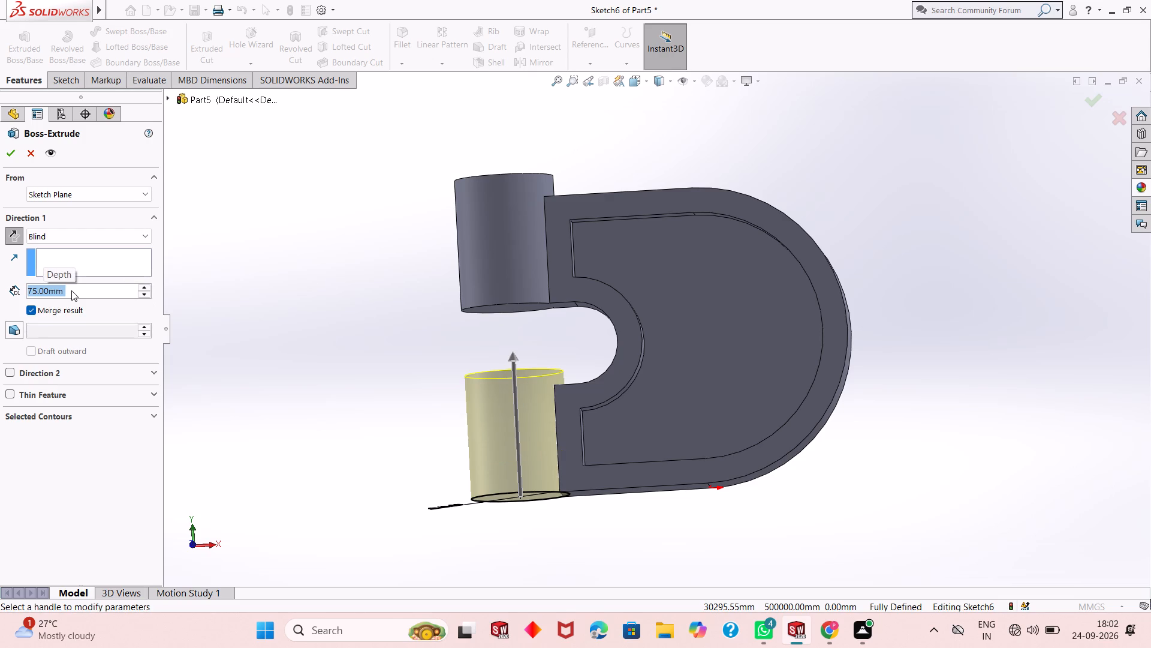
{"action": "type", "text": "70"}
{"action": "key", "text": "Return"}
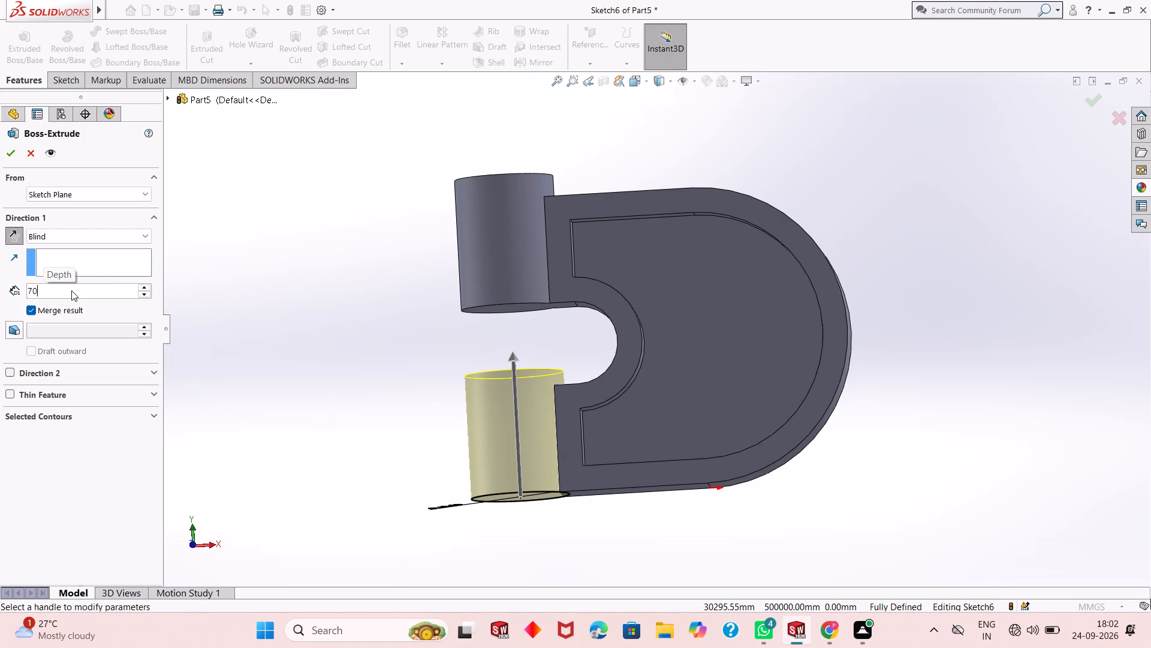
{"action": "type", "text": "68"}
{"action": "key", "text": "Return"}
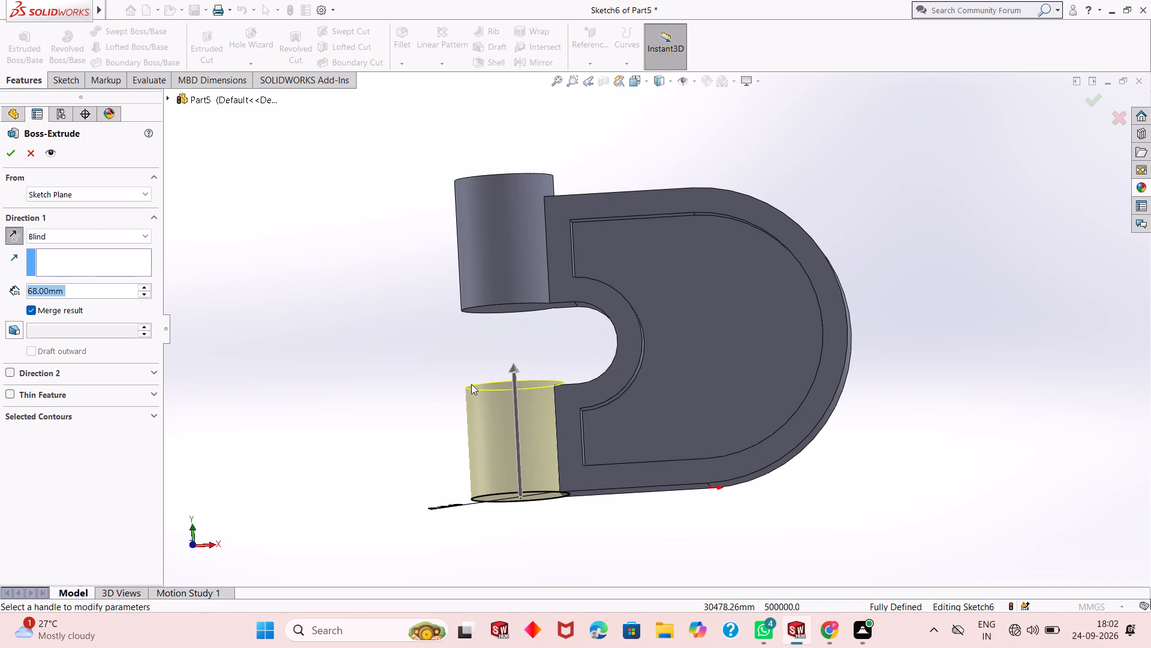
Compare the extrusion's end with the edge of the rounded opening, set its depth to 65 mm and finish the merged cylinder.
{"action": "middle_click_drag", "start_coordinate": [432, 375], "coordinate": [427, 391]}
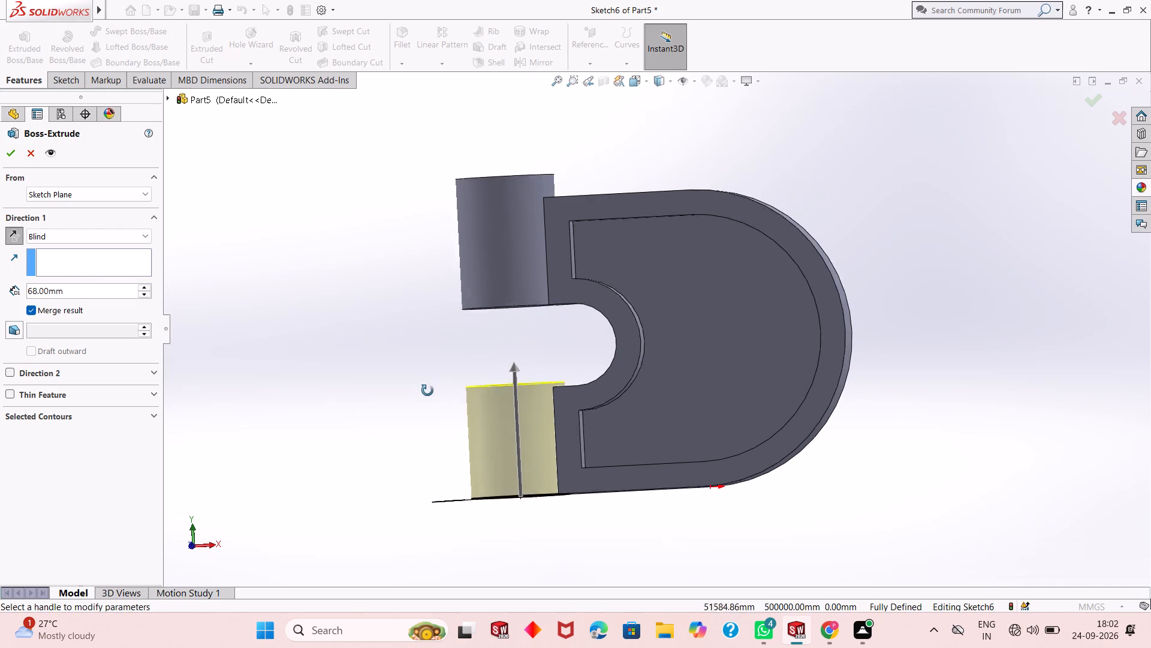
{"action": "middle_click_drag", "start_coordinate": [427, 391], "coordinate": [420, 417]}
{"action": "scroll", "coordinate": [560, 353], "scroll_direction": "down", "scroll_amount": 6}
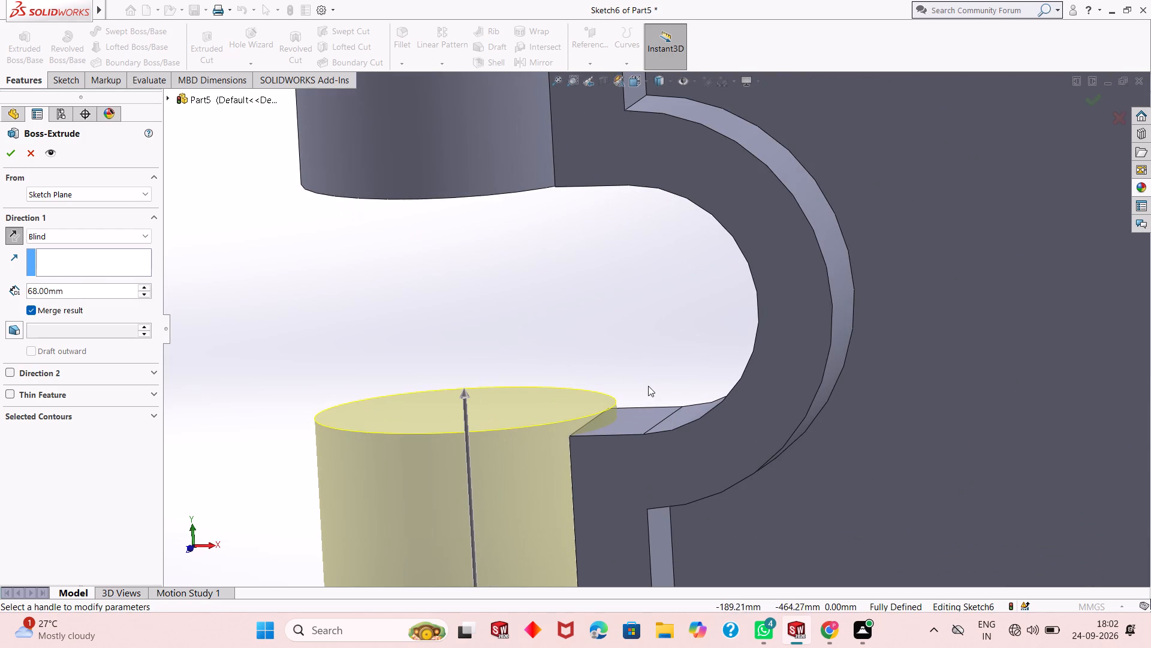
{"action": "double_click", "coordinate": [85, 286]}
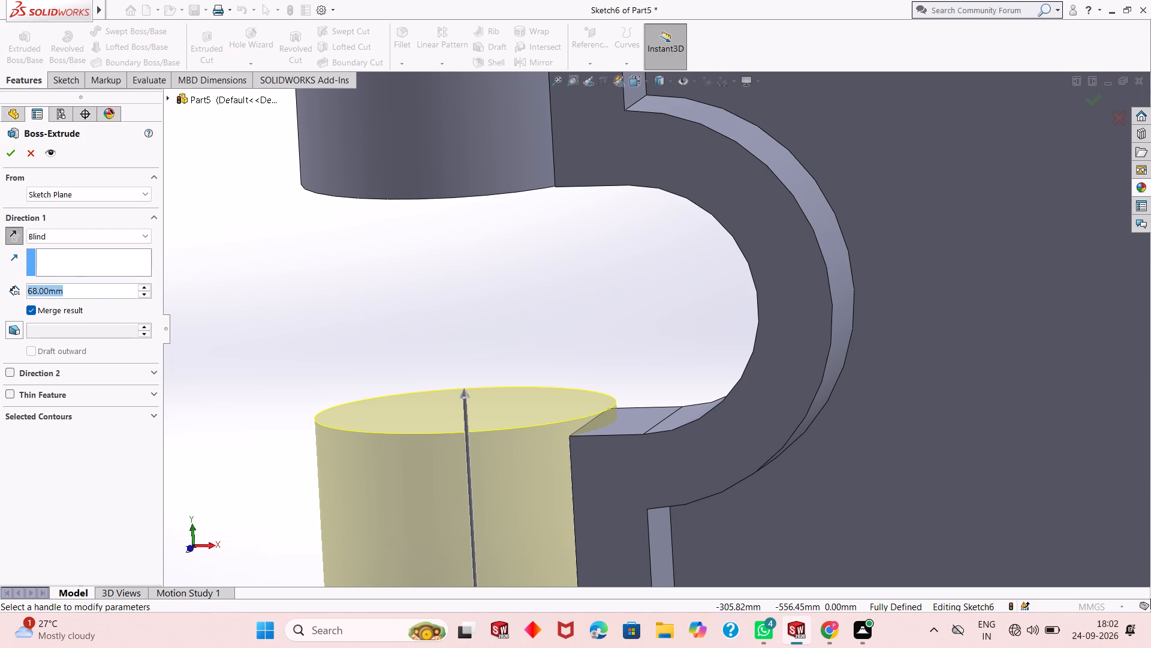
{"action": "type", "text": "65"}
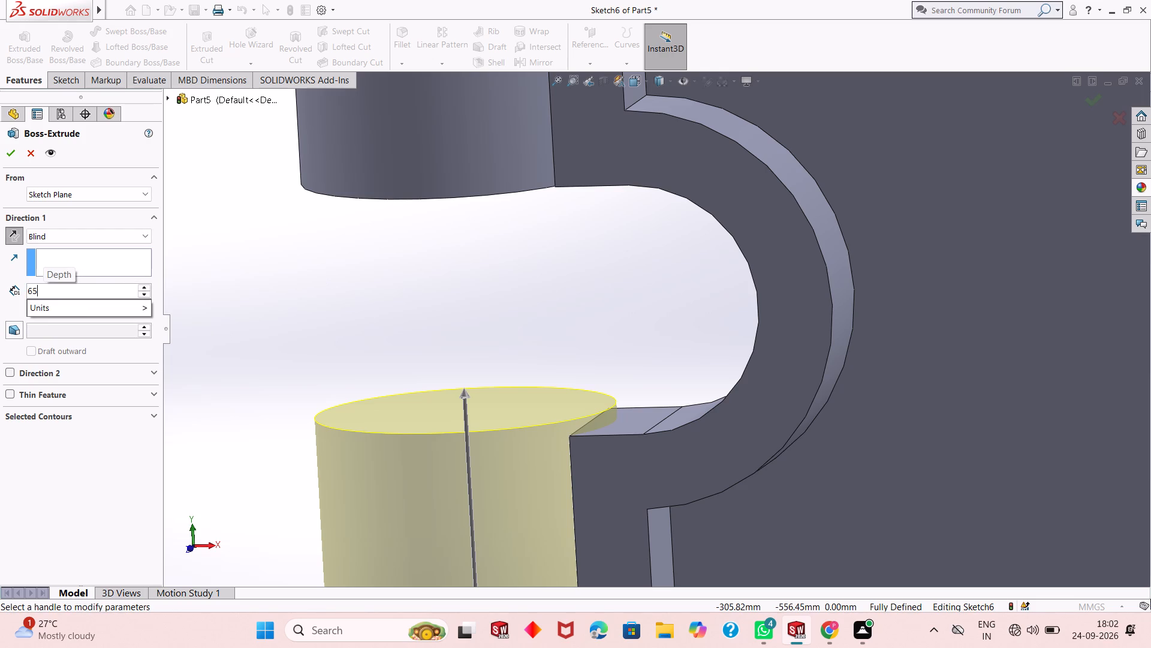
{"action": "key", "text": "Return"}
{"action": "scroll", "coordinate": [594, 437], "scroll_direction": "up", "scroll_amount": 1}
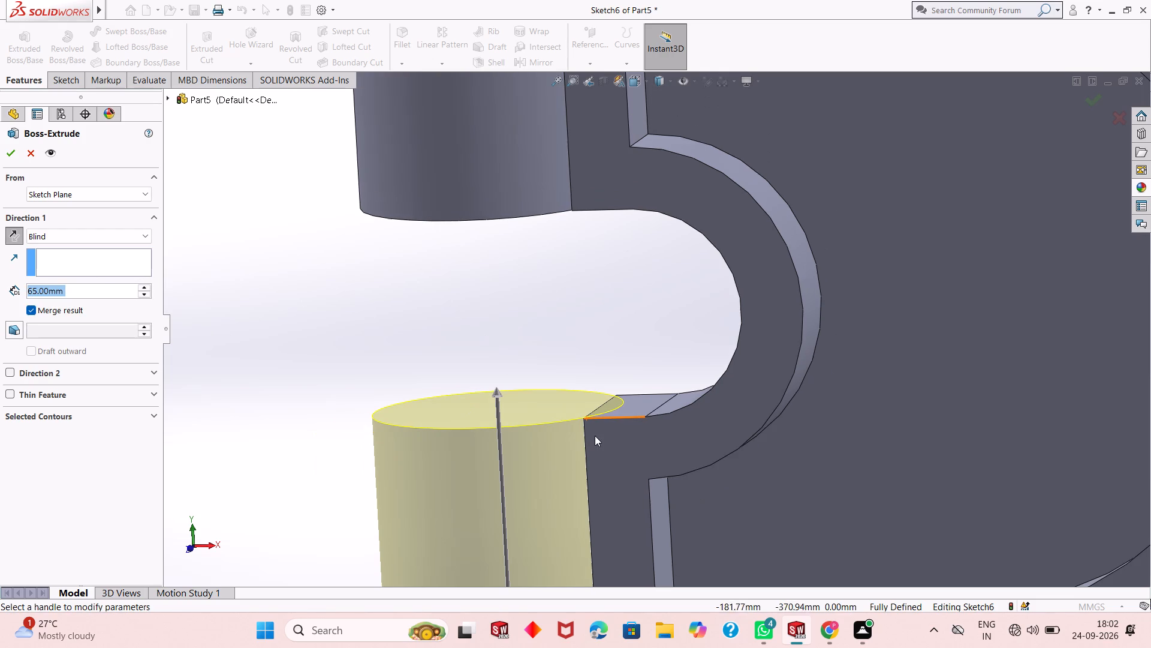
{"action": "middle_click_drag", "start_coordinate": [692, 455], "coordinate": [715, 437]}
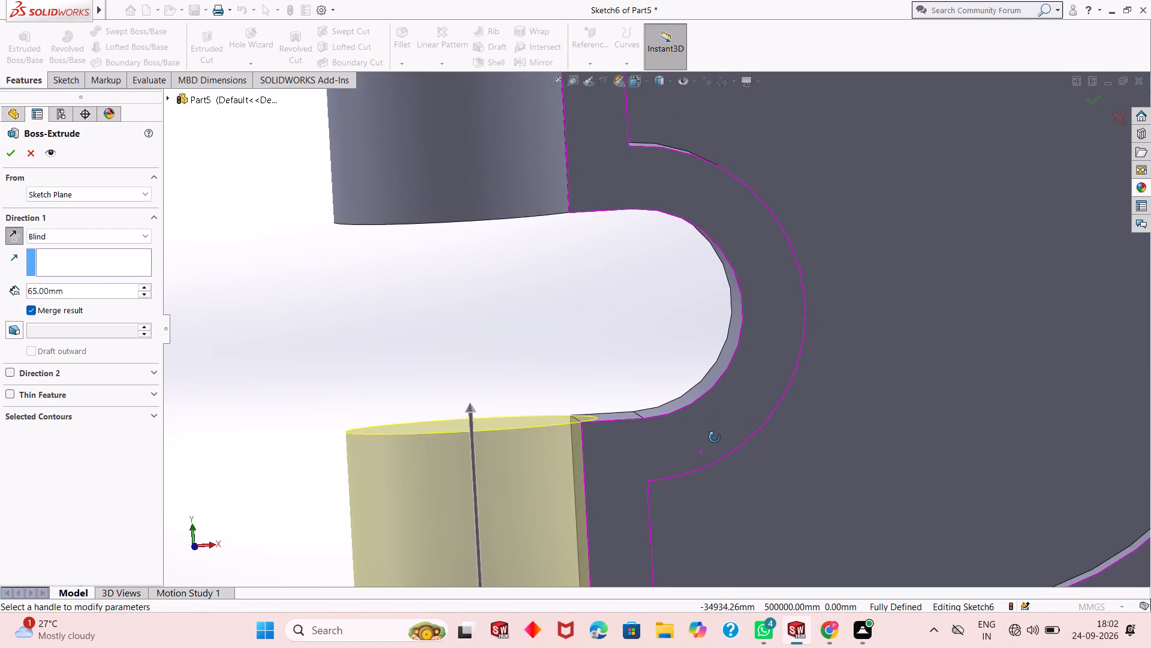
{"action": "middle_click_drag", "start_coordinate": [715, 437], "coordinate": [713, 443]}
{"action": "scroll", "coordinate": [620, 411], "scroll_direction": "down", "scroll_amount": 3}
{"action": "scroll", "coordinate": [586, 427], "scroll_direction": "up", "scroll_amount": 8}
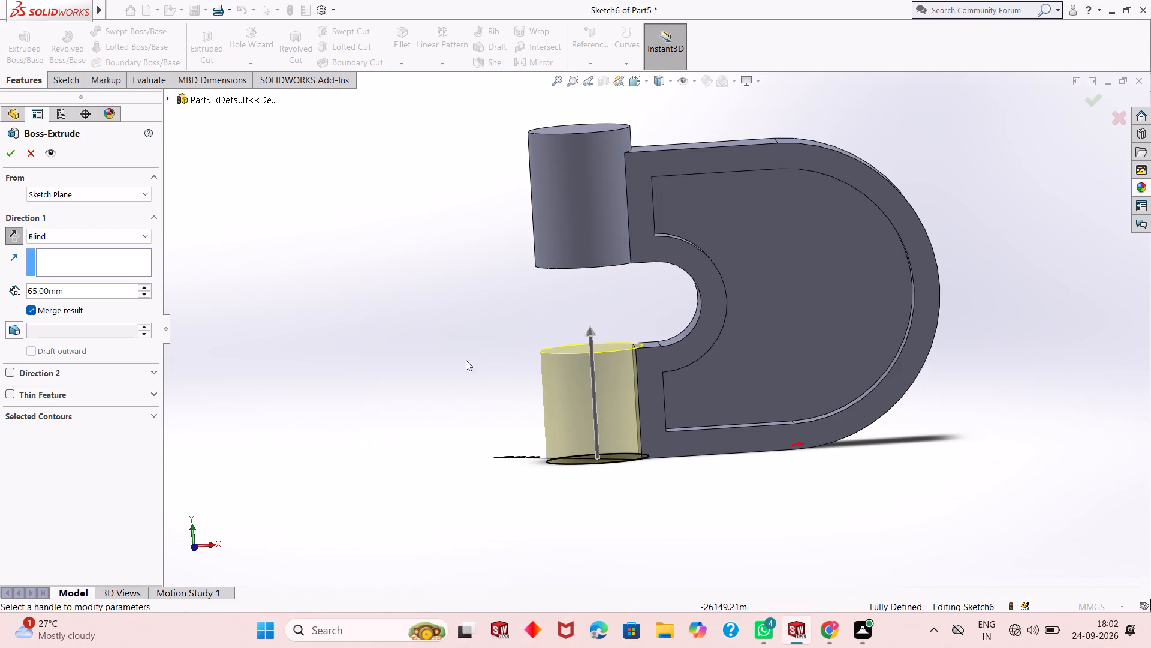
{"action": "left_click", "coordinate": [10, 153]}
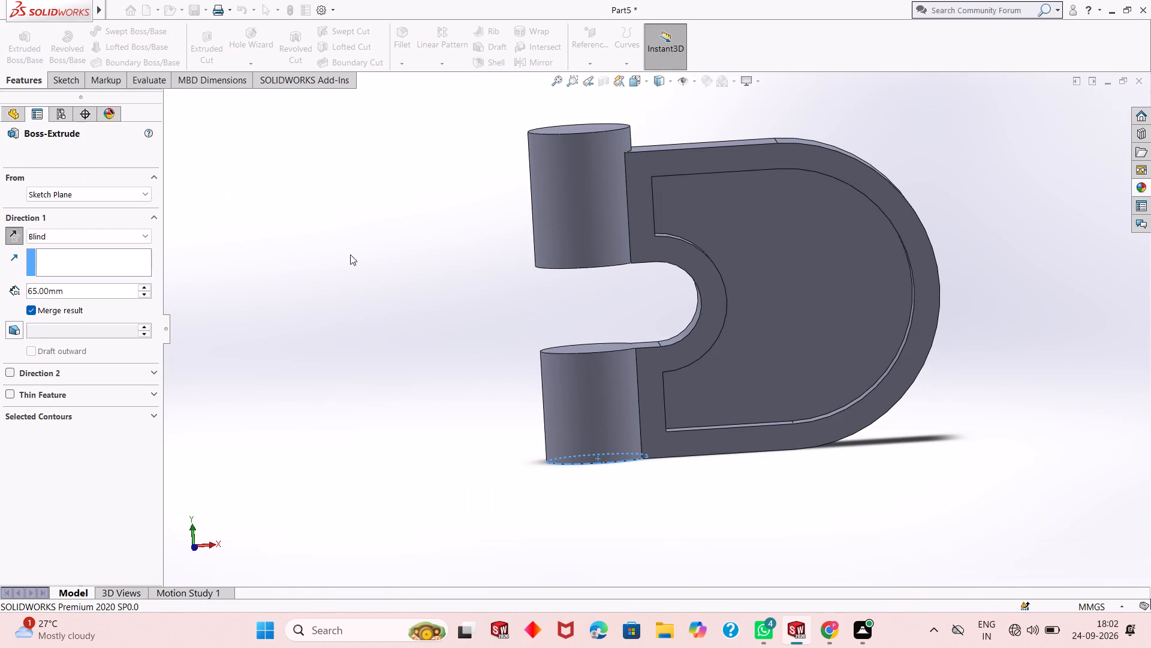
{"action": "left_click", "coordinate": [375, 270]}
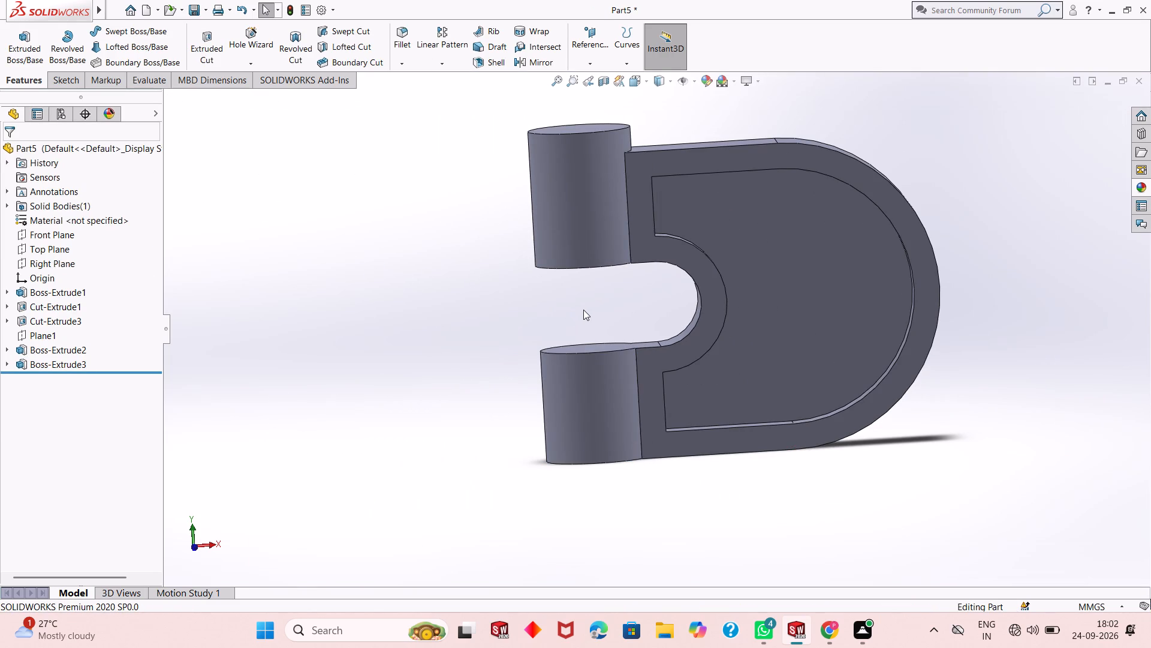
Edit the lower cylinder's extrusion and set its depth to 68 mm.
{"action": "left_click", "coordinate": [43, 365]}
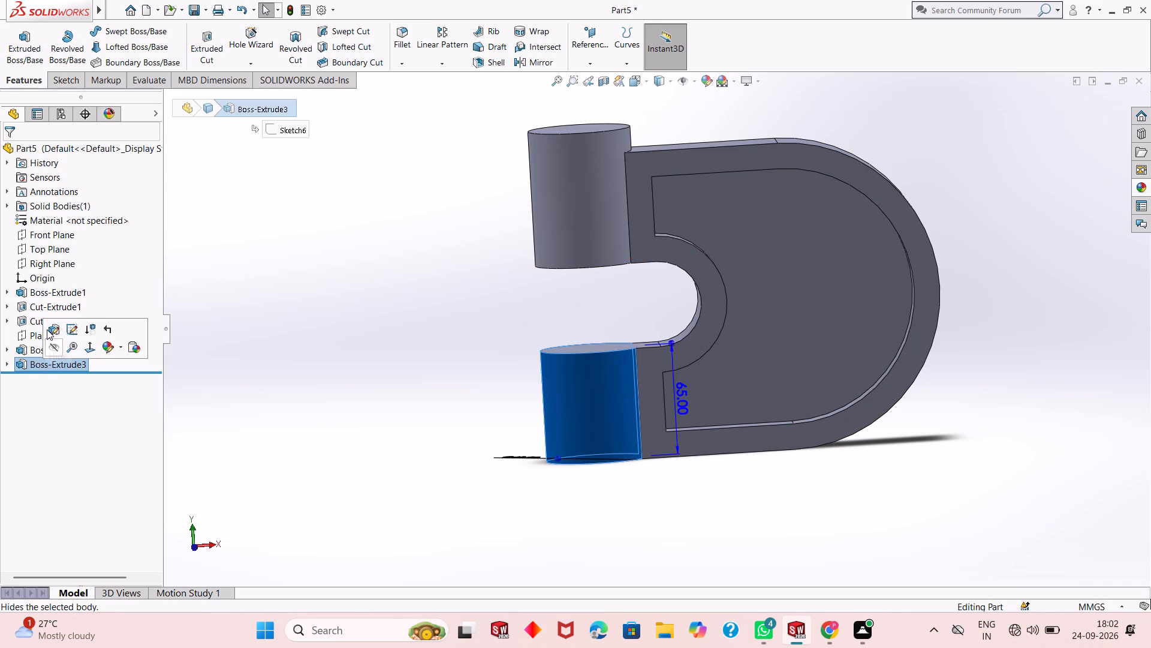
{"action": "left_click", "coordinate": [47, 329]}
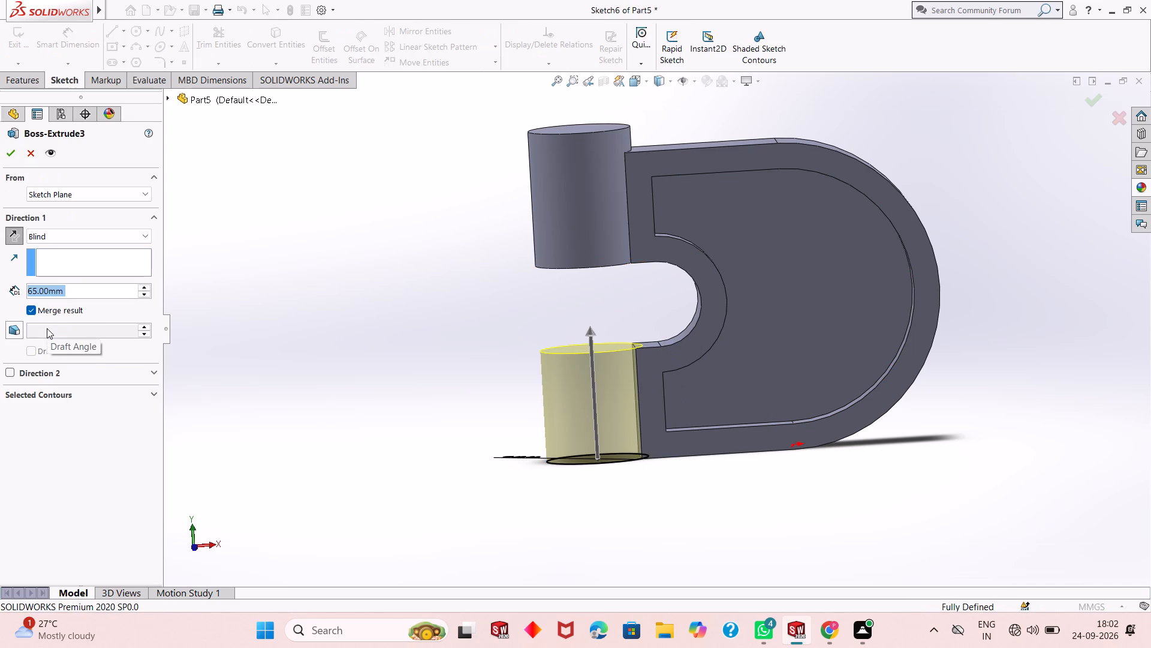
{"action": "type", "text": "68"}
{"action": "key", "text": "Return"}
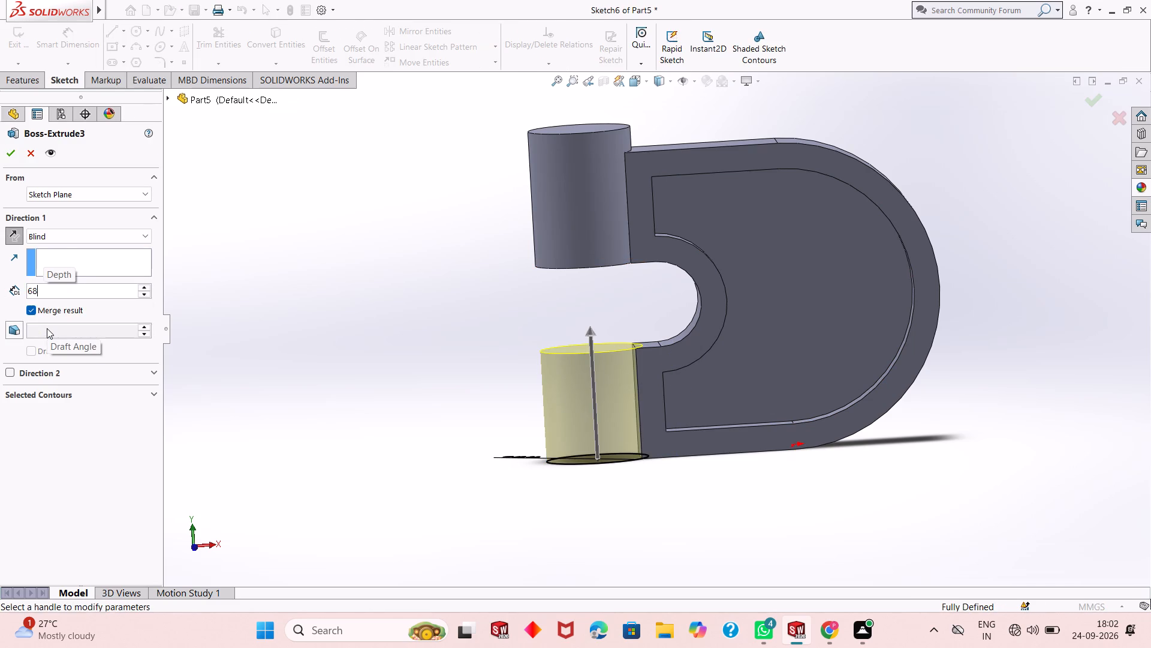
{"action": "left_click", "coordinate": [12, 156]}
{"action": "left_click", "coordinate": [406, 278]}
Examine both cylinders and the gap between them at the rounded opening of the D-shaped solid.
{"action": "scroll", "coordinate": [644, 319], "scroll_direction": "down", "scroll_amount": 2}
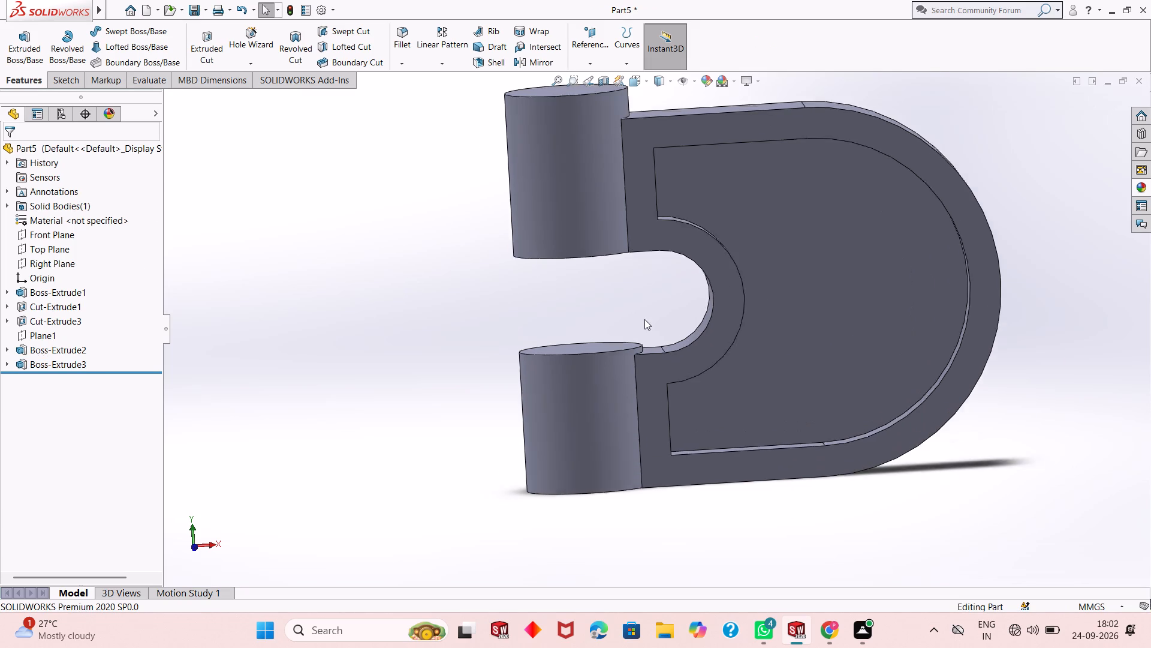
{"action": "scroll", "coordinate": [644, 319], "scroll_direction": "down", "scroll_amount": 1}
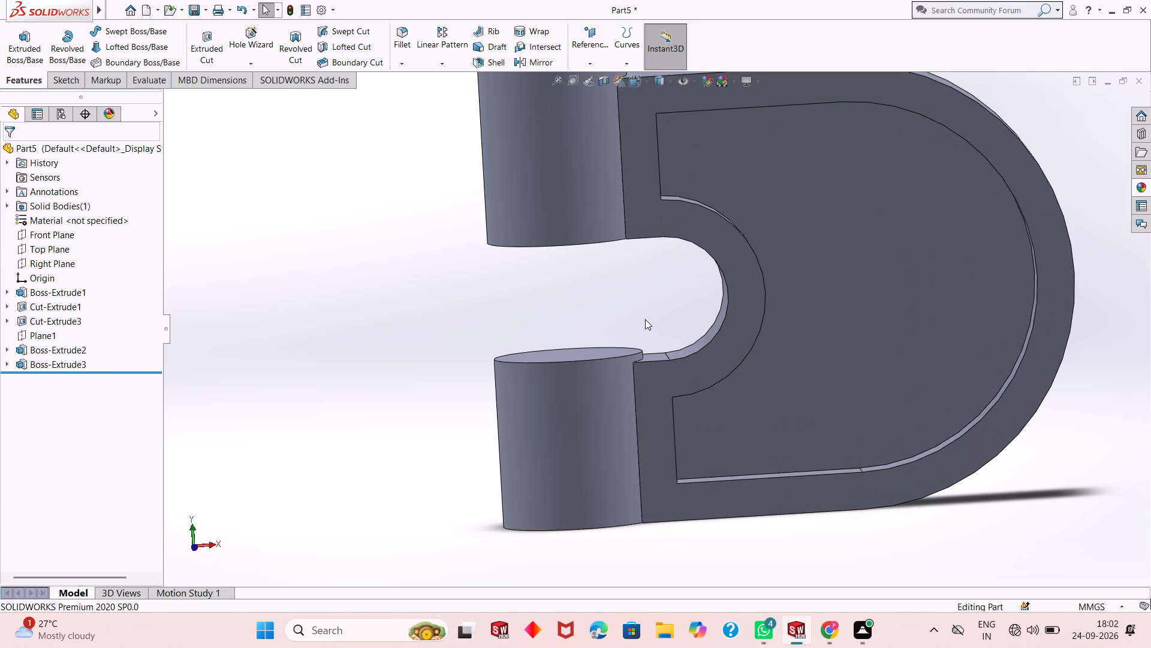
{"action": "scroll", "coordinate": [644, 340], "scroll_direction": "up", "scroll_amount": 5}
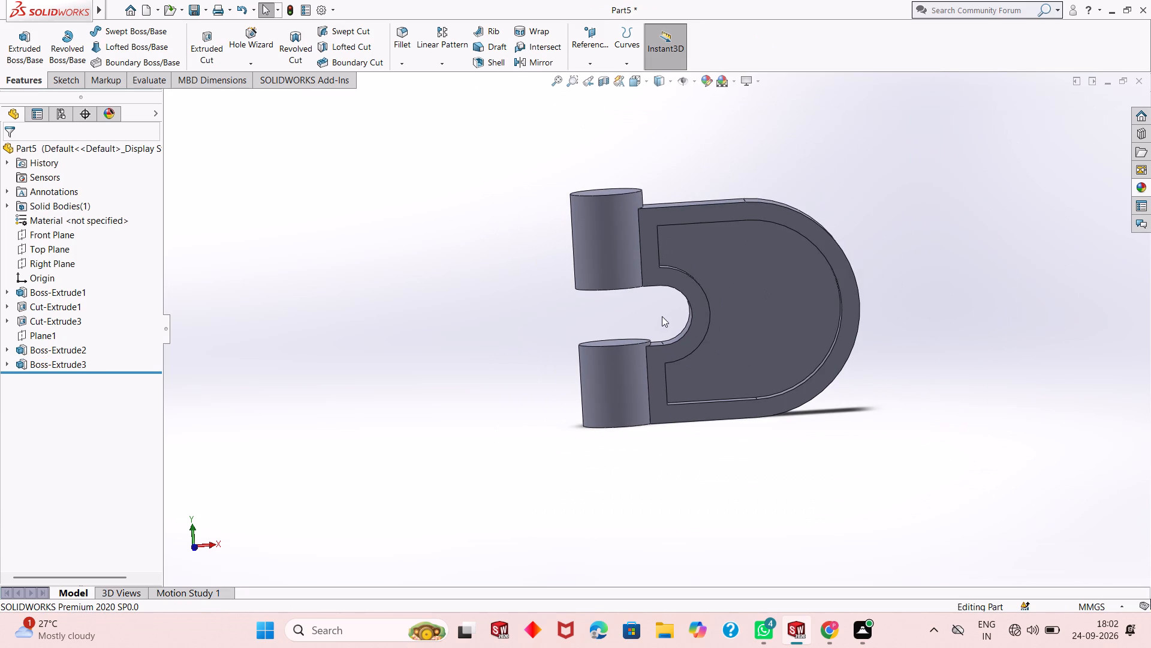
{"action": "scroll", "coordinate": [918, 230], "scroll_direction": "down", "scroll_amount": 1}
{"action": "scroll", "coordinate": [538, 336], "scroll_direction": "down", "scroll_amount": 1}
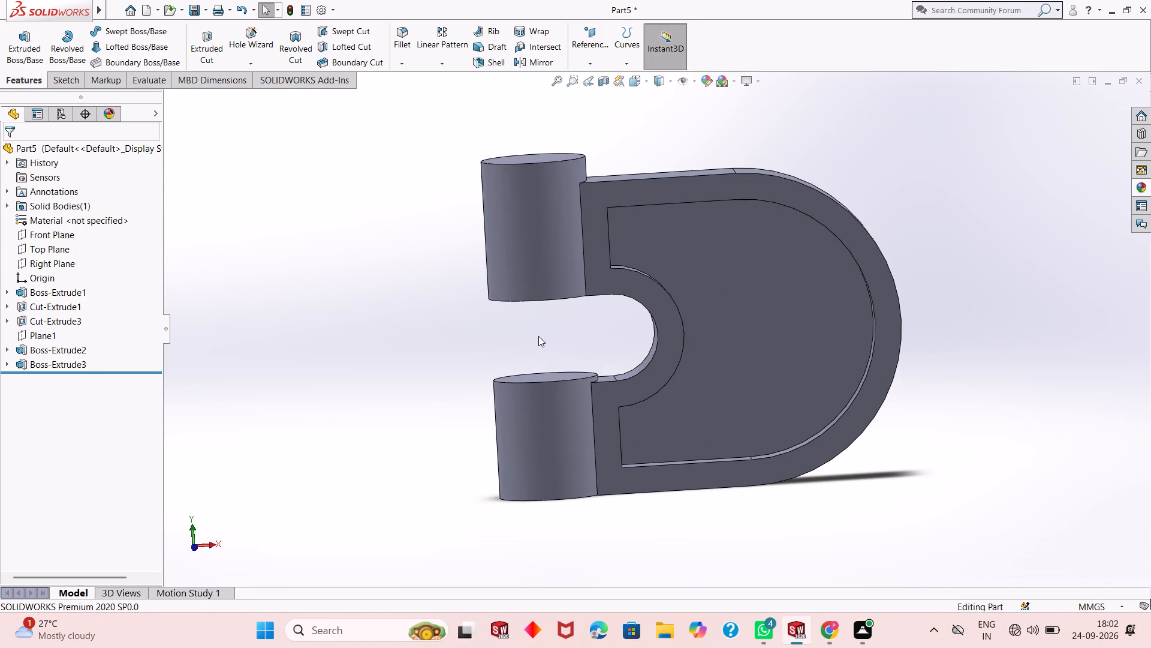
{"action": "scroll", "coordinate": [587, 325], "scroll_direction": "up", "scroll_amount": 2}
{"action": "scroll", "coordinate": [616, 331], "scroll_direction": "down", "scroll_amount": 1}
{"action": "scroll", "coordinate": [616, 331], "scroll_direction": "up", "scroll_amount": 1}
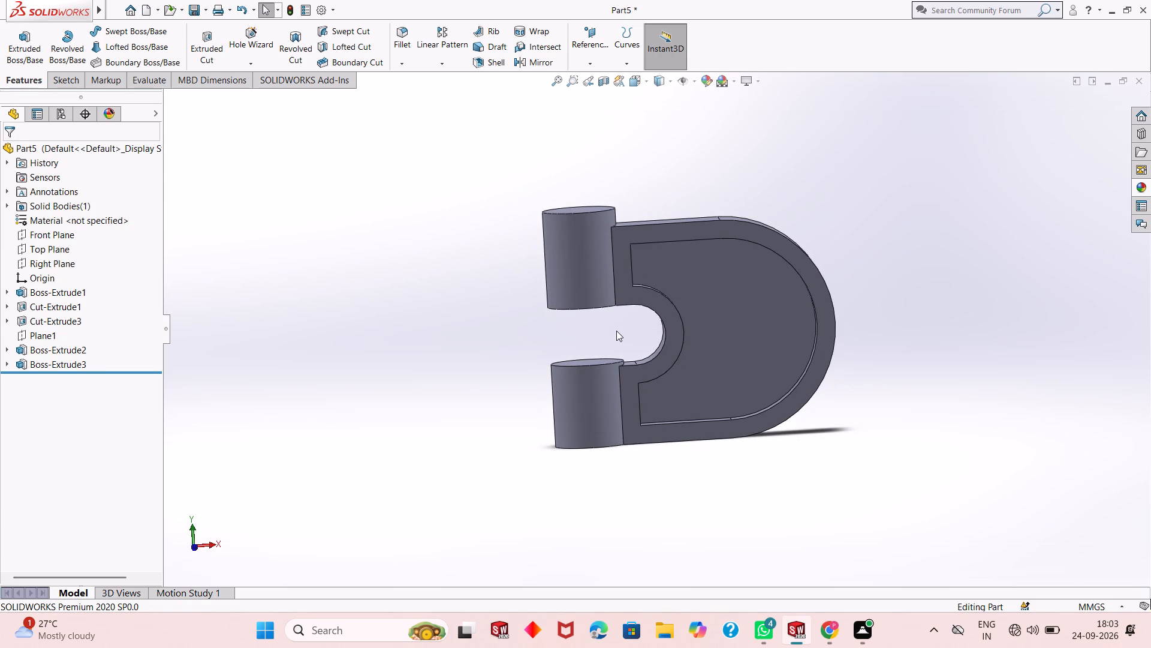
{"action": "scroll", "coordinate": [616, 331], "scroll_direction": "up", "scroll_amount": 2}
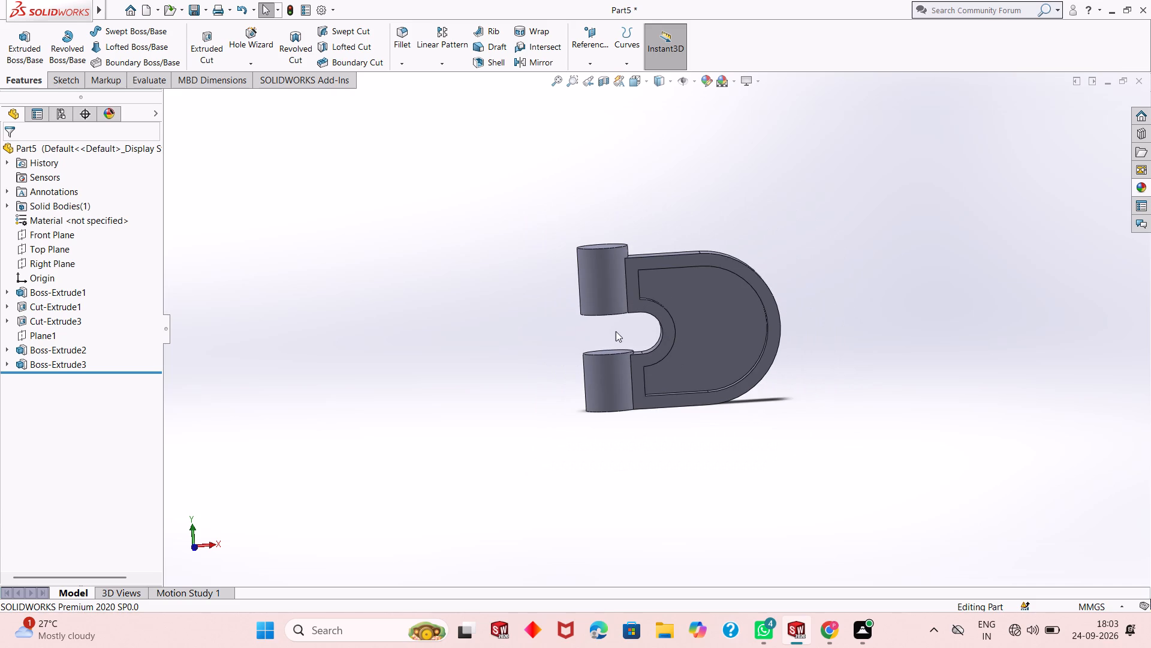
{"action": "middle_click_drag", "start_coordinate": [639, 194], "coordinate": [640, 200]}
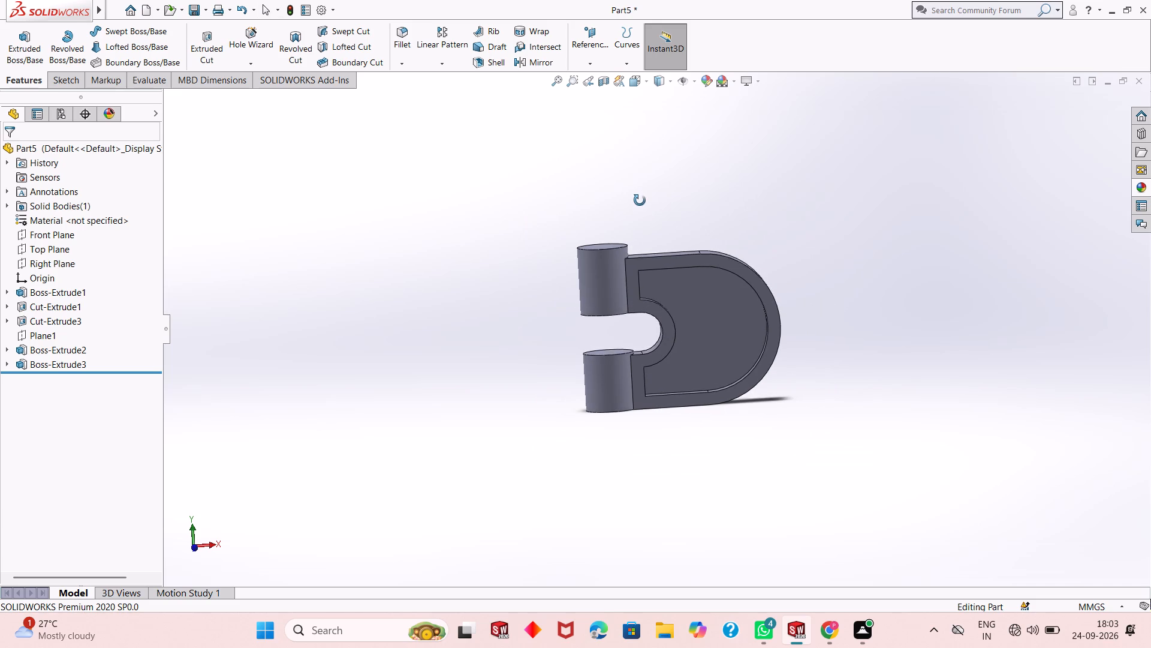
{"action": "middle_click_drag", "start_coordinate": [640, 200], "coordinate": [635, 262]}
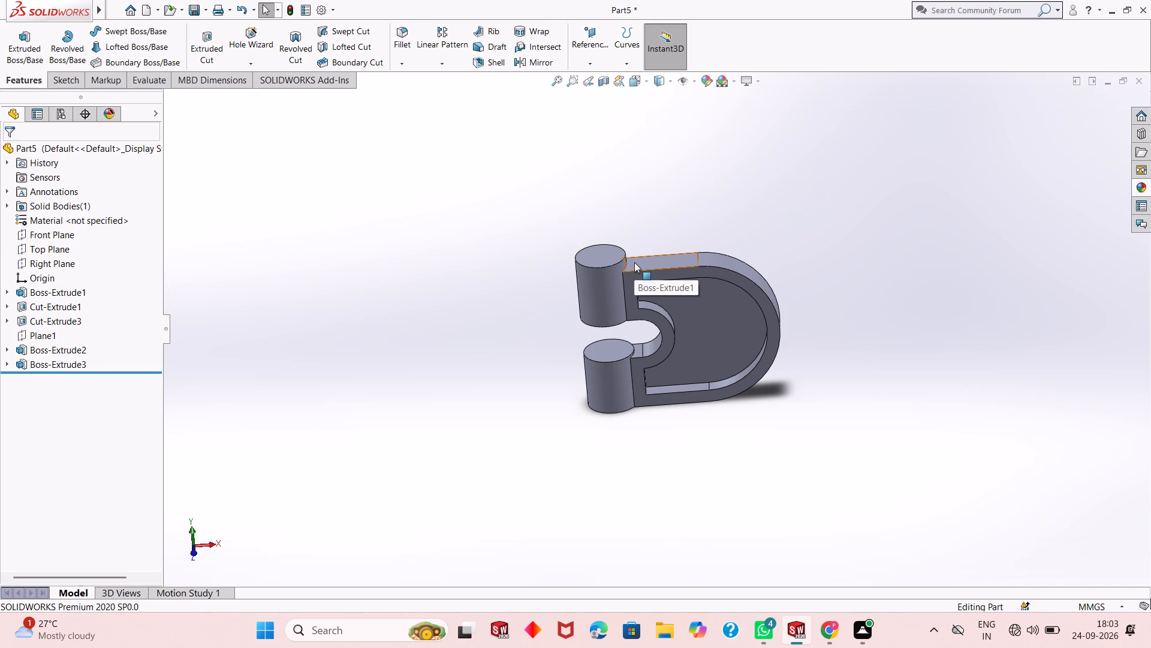
Start a sketch on the upper cylinder's end face and draw a concentric circle about 26 mm in diameter.
{"action": "left_click", "coordinate": [604, 251]}
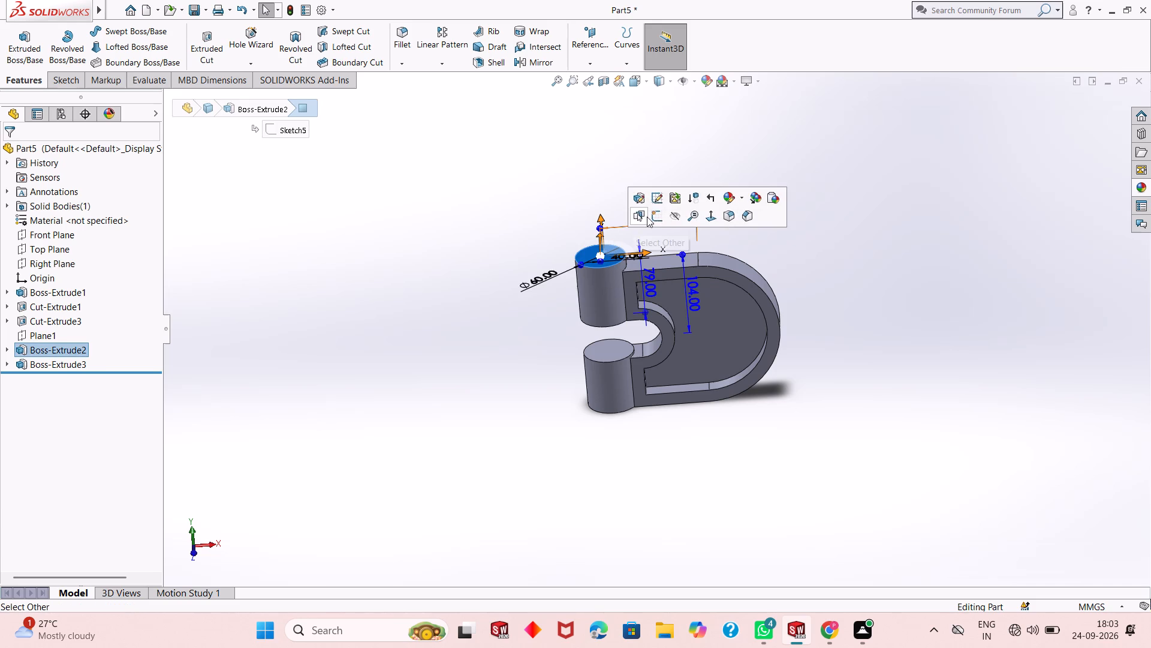
{"action": "key", "text": "Escape"}
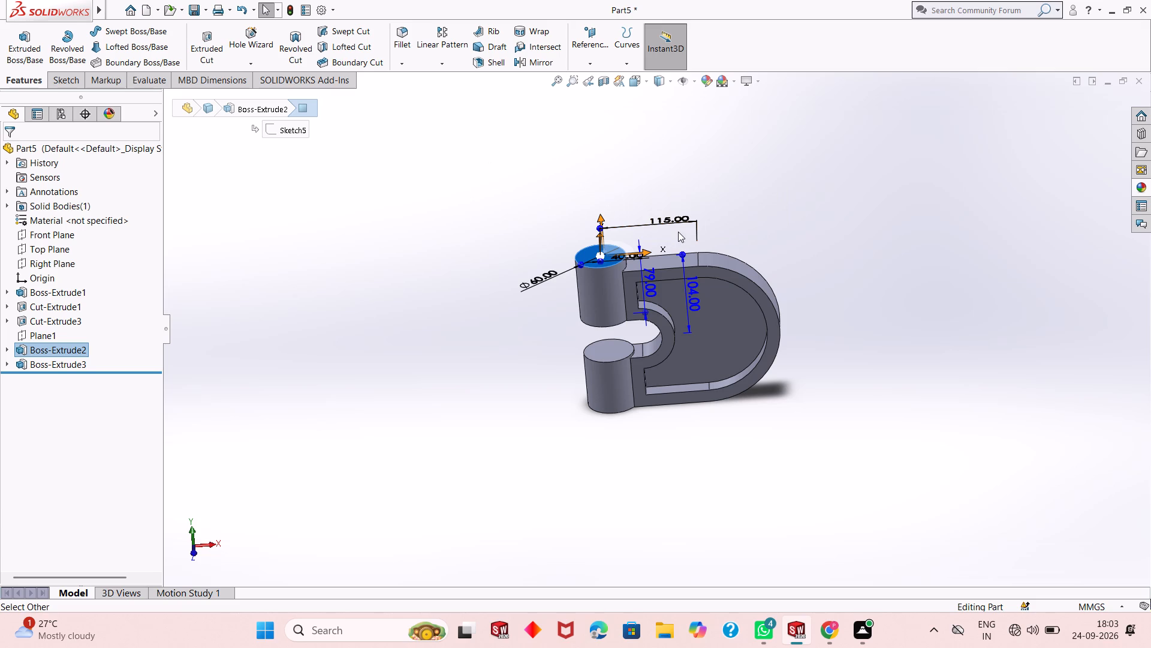
{"action": "left_click", "coordinate": [589, 249]}
{"action": "left_click", "coordinate": [640, 219]}
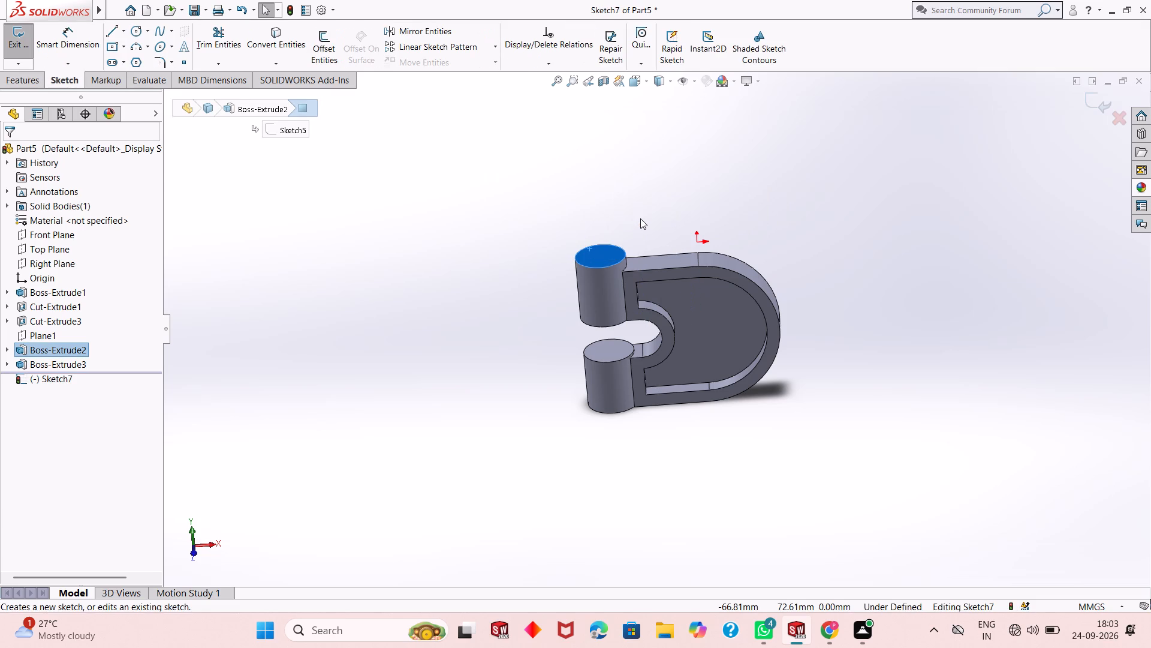
{"action": "key", "text": "ctrl+8"}
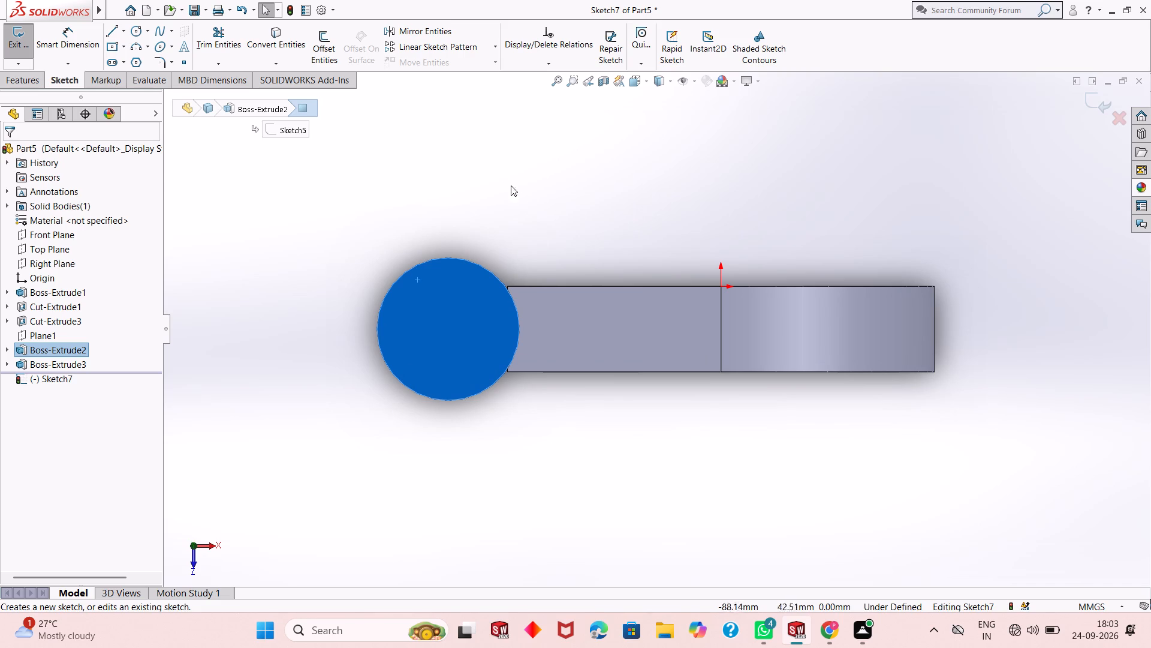
{"action": "left_click", "coordinate": [402, 244]}
{"action": "left_click", "coordinate": [279, 292]}
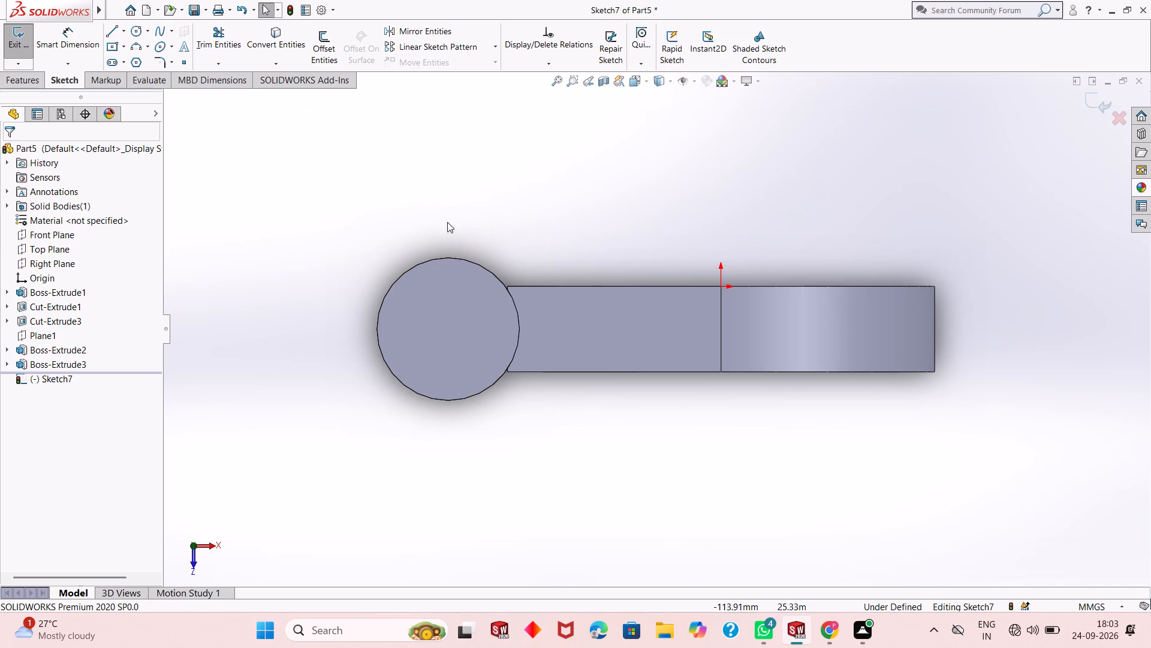
{"action": "left_click", "coordinate": [134, 32]}
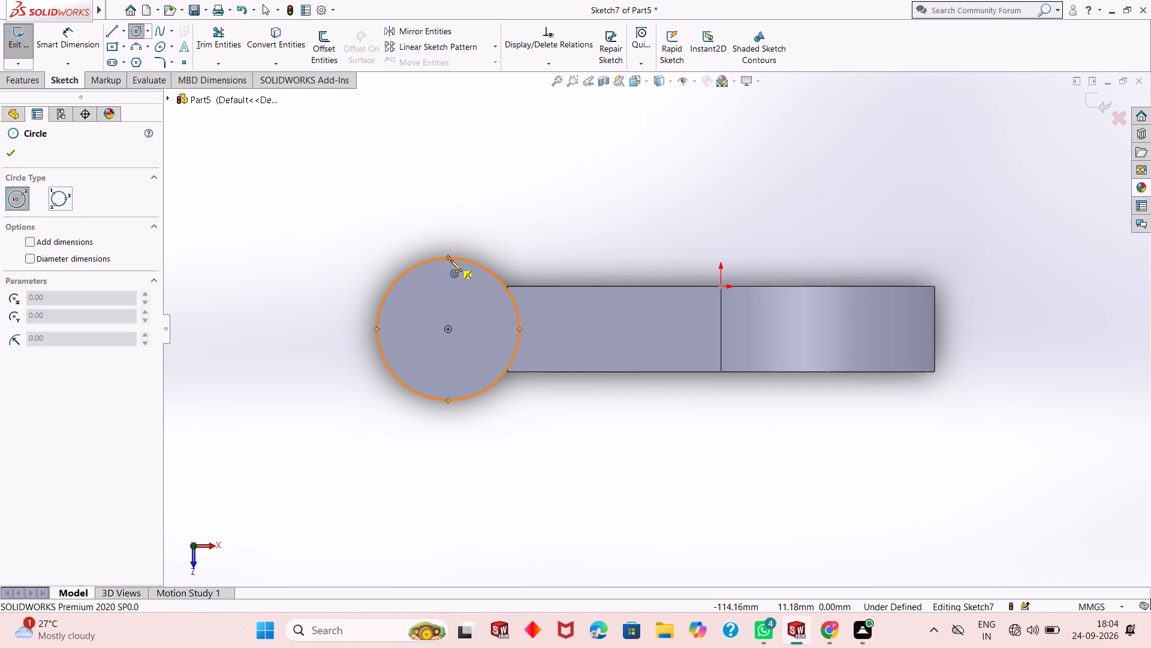
{"action": "left_click", "coordinate": [447, 329]}
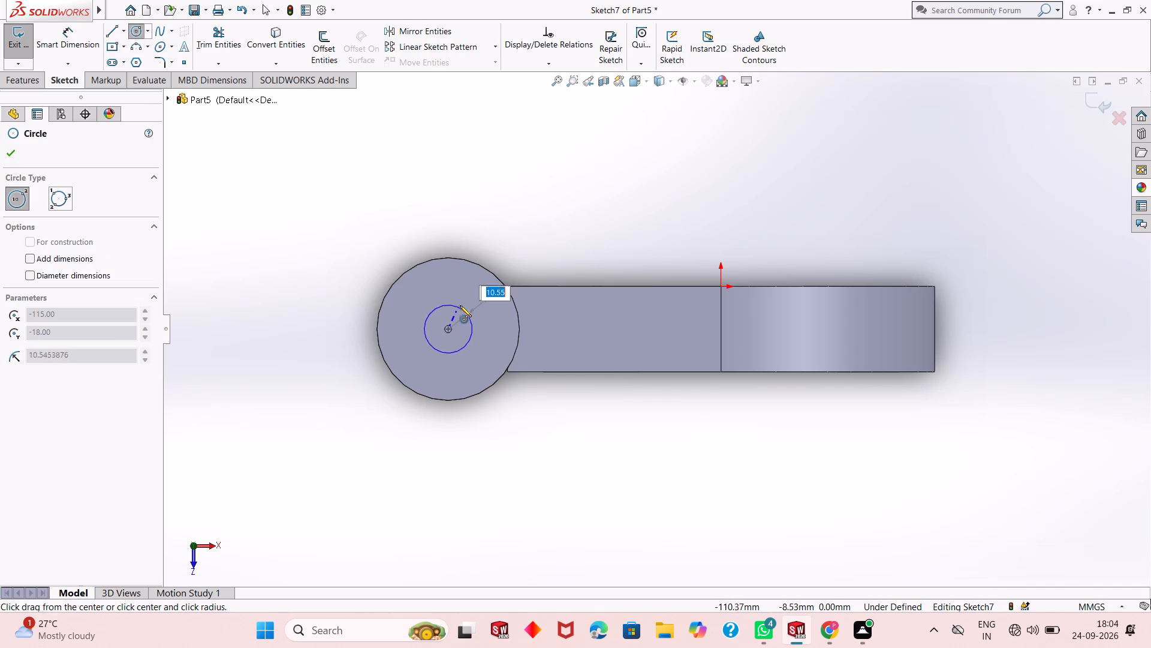
{"action": "left_click", "coordinate": [462, 301]}
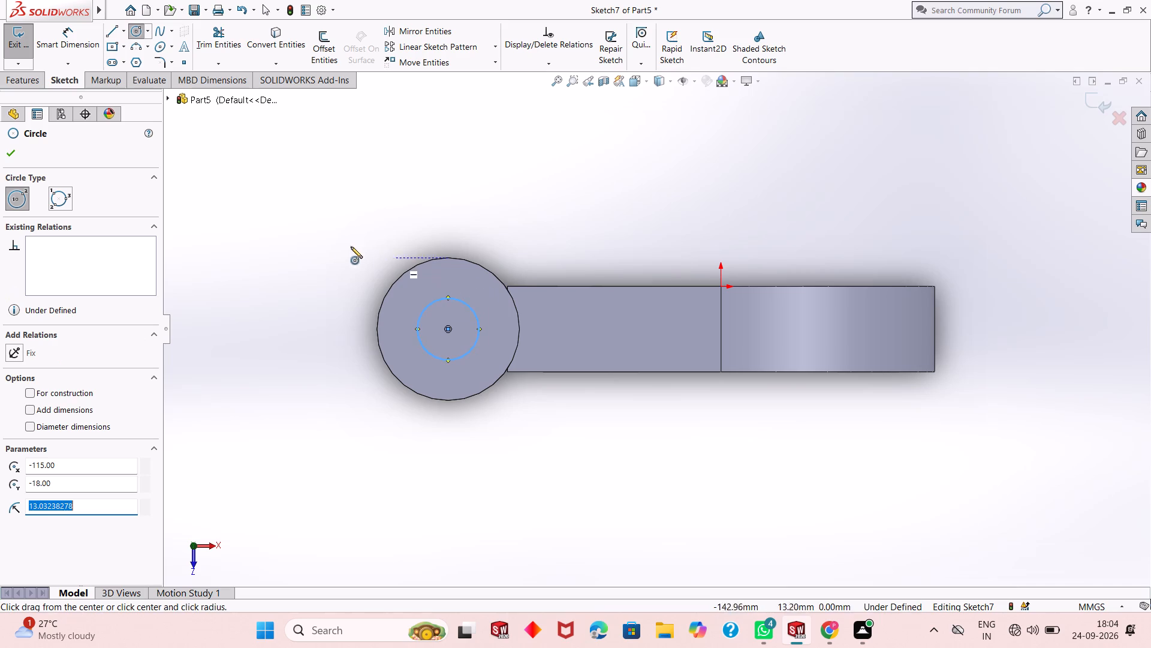
{"action": "right_click", "coordinate": [324, 236]}
{"action": "left_click", "coordinate": [357, 248]}
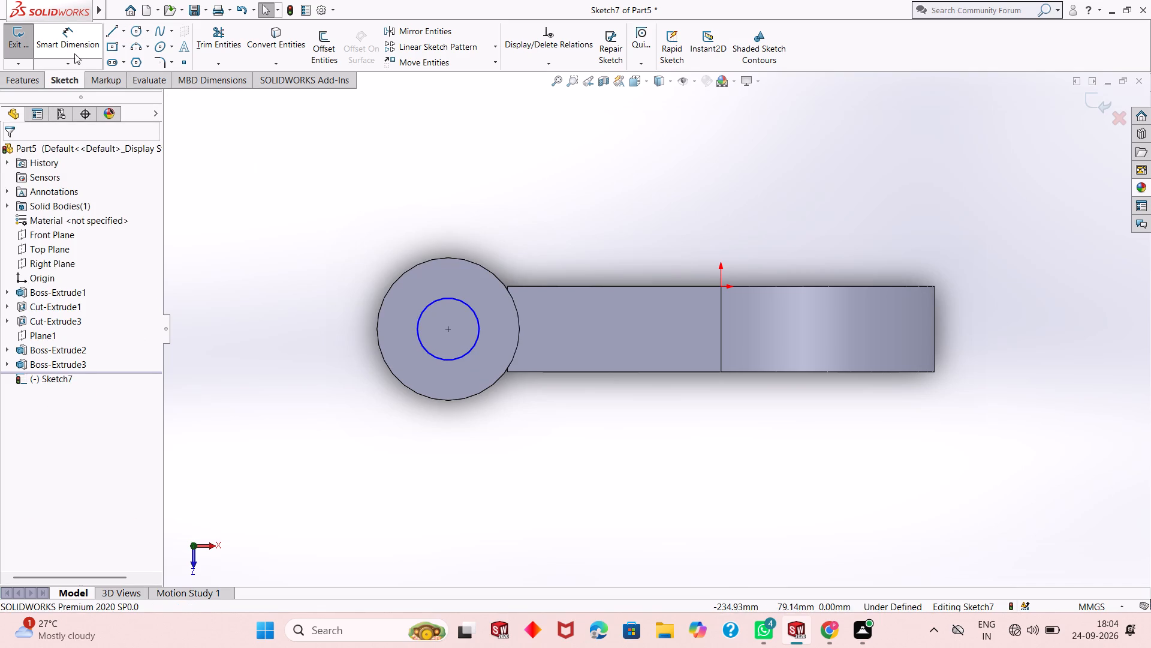
Dimension the circle on the upper cylinder's end with a diameter of 32 mm.
{"action": "left_click", "coordinate": [71, 50]}
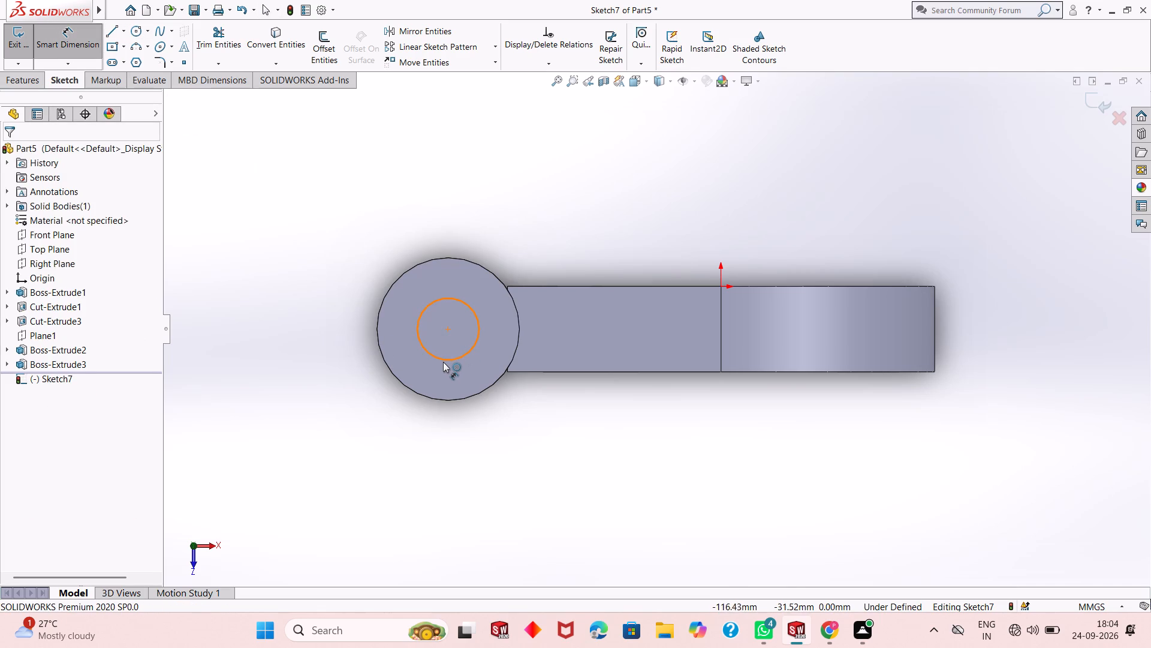
{"action": "left_click", "coordinate": [443, 362]}
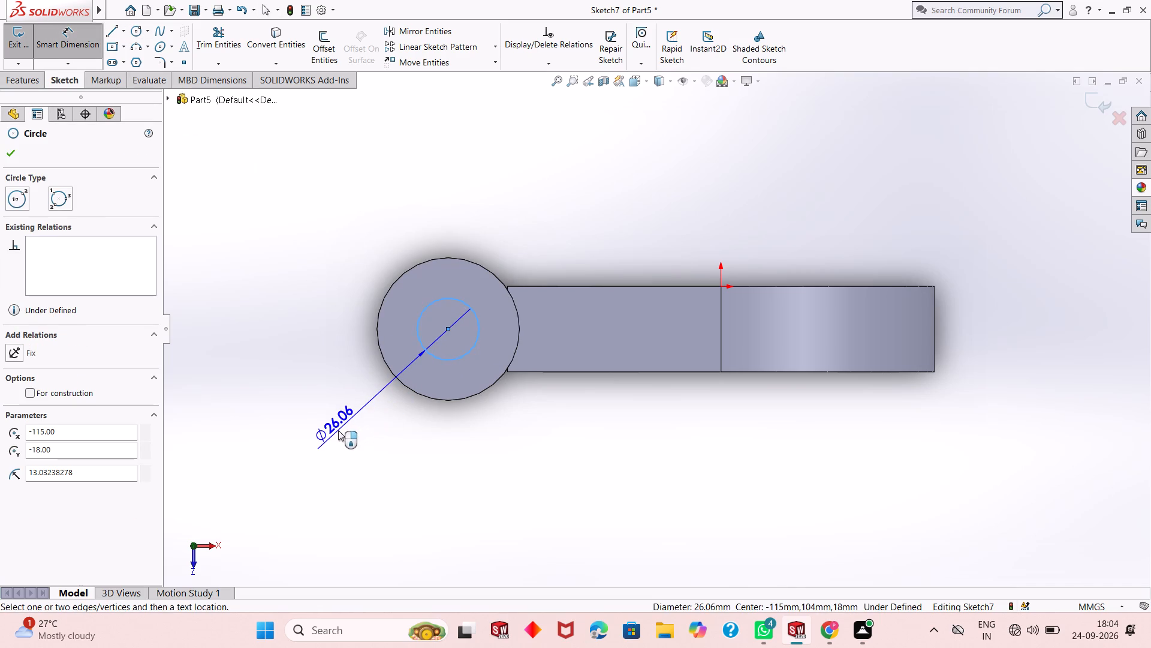
{"action": "left_click", "coordinate": [338, 430]}
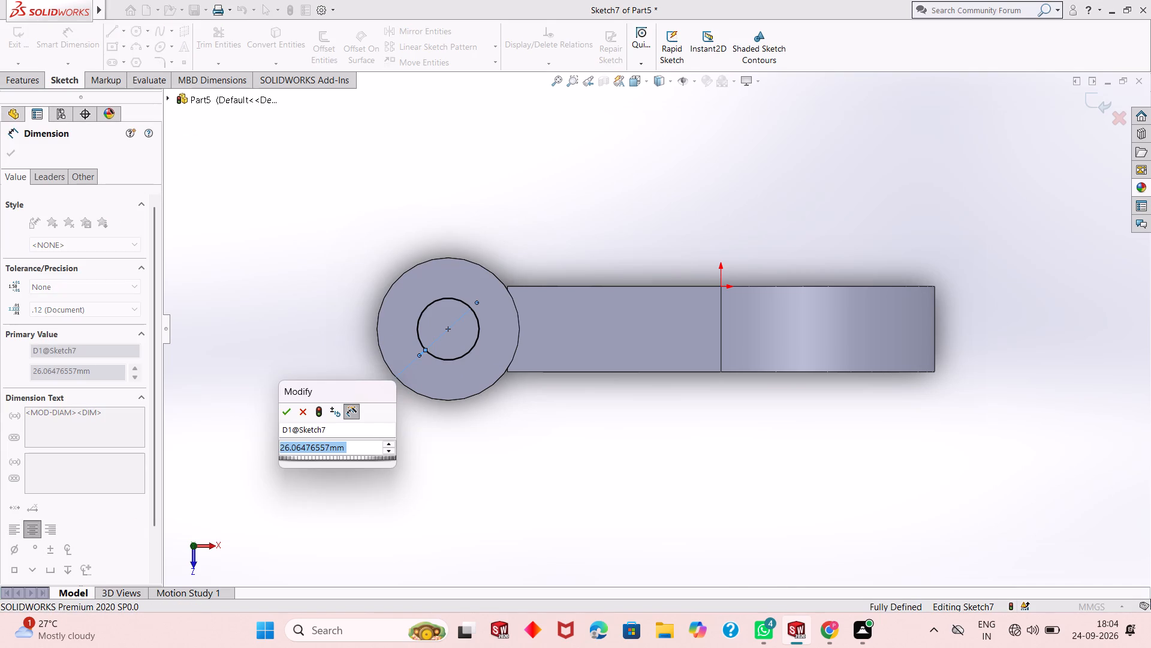
{"action": "type", "text": "32"}
{"action": "key", "text": "Return"}
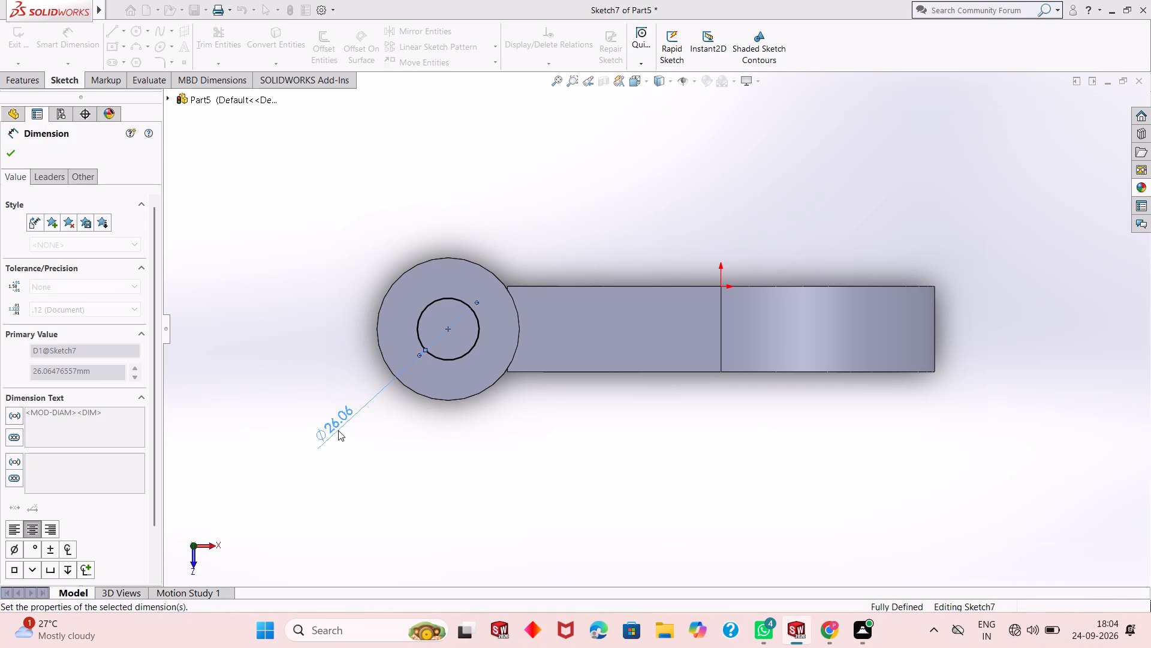
{"action": "scroll", "coordinate": [487, 385], "scroll_direction": "up", "scroll_amount": 1}
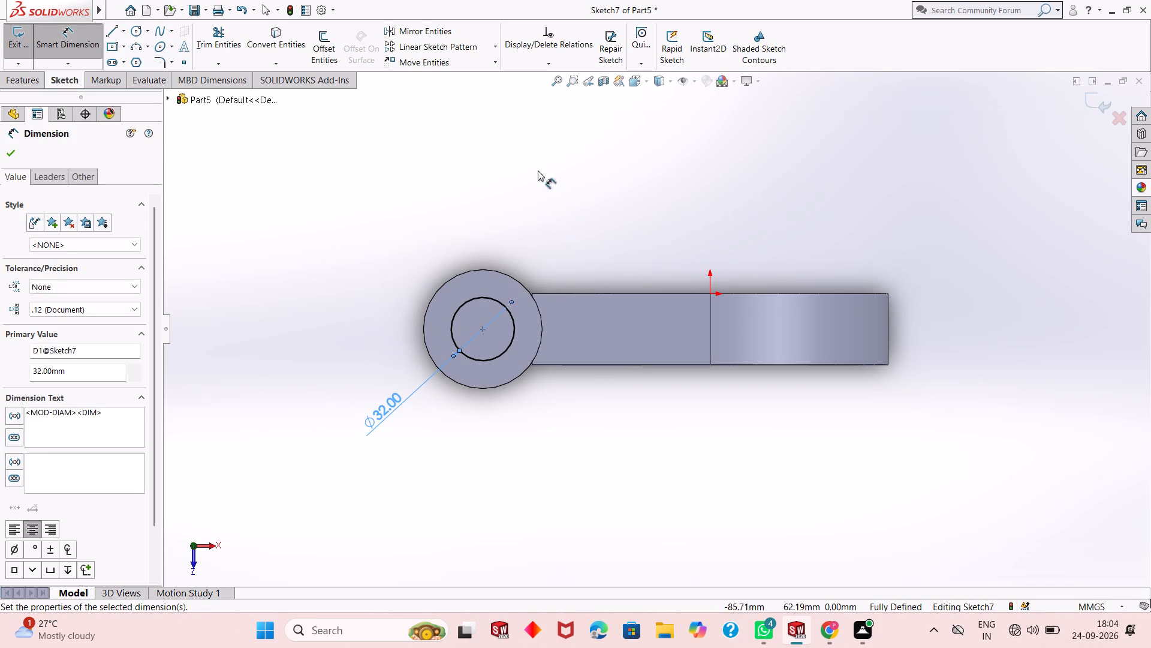
{"action": "scroll", "coordinate": [721, 344], "scroll_direction": "down", "scroll_amount": 1}
{"action": "scroll", "coordinate": [481, 362], "scroll_direction": "up", "scroll_amount": 1}
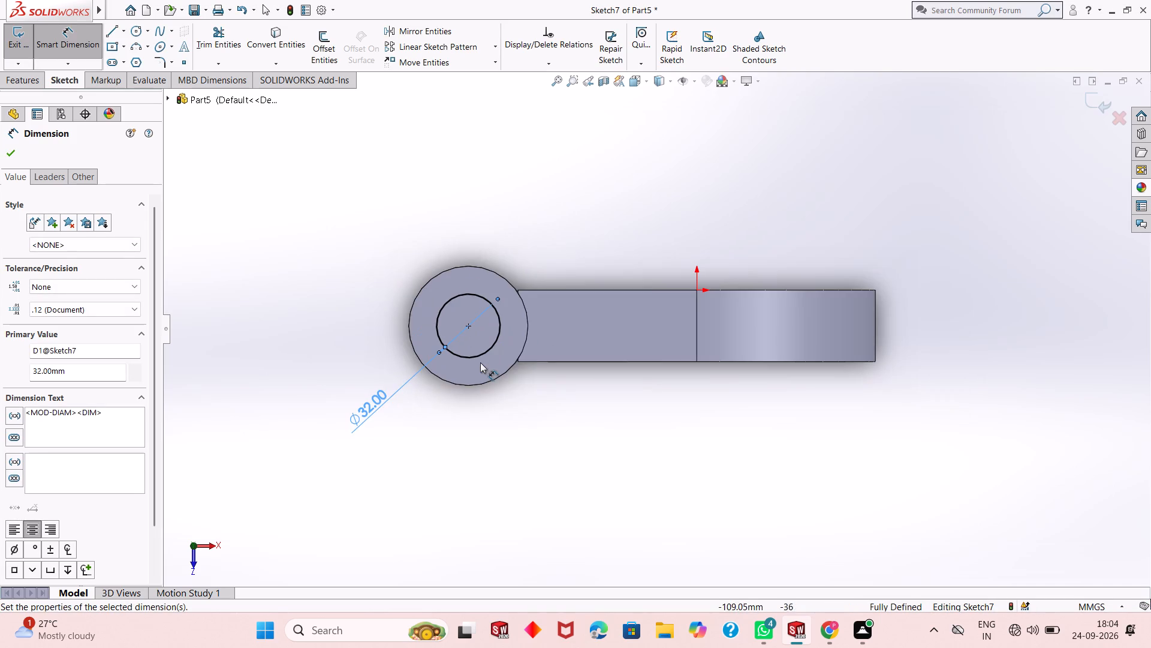
{"action": "scroll", "coordinate": [541, 351], "scroll_direction": "down", "scroll_amount": 1}
{"action": "middle_click_drag", "start_coordinate": [525, 379], "coordinate": [524, 376]}
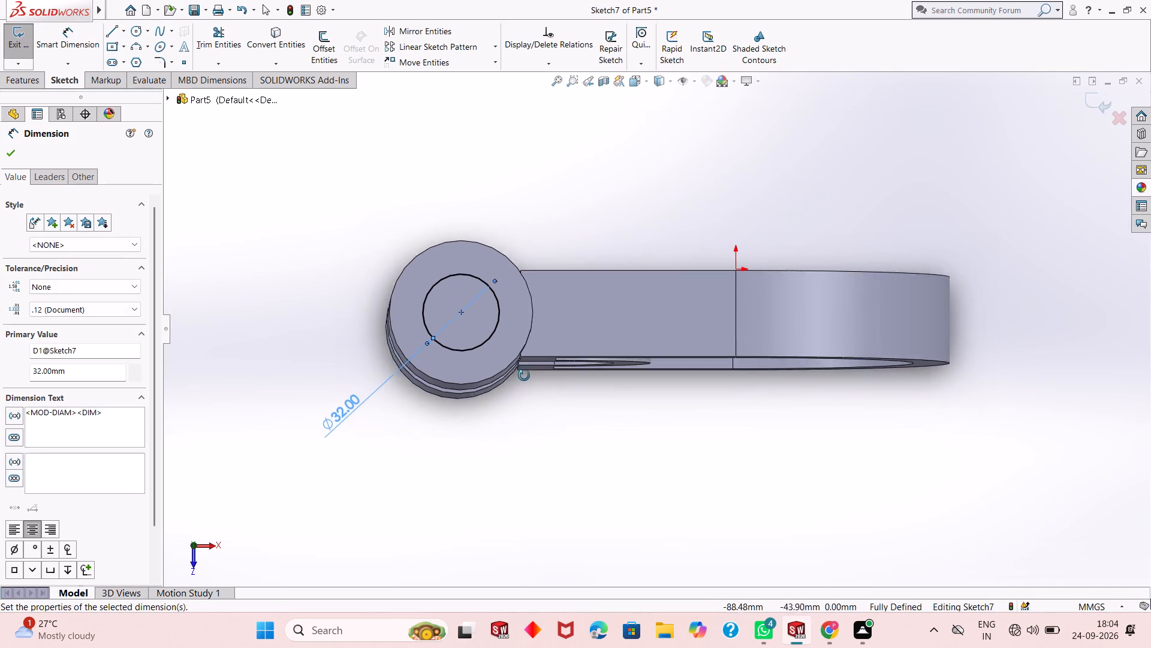
{"action": "middle_click_drag", "start_coordinate": [524, 376], "coordinate": [522, 387]}
{"action": "right_click", "coordinate": [512, 199]}
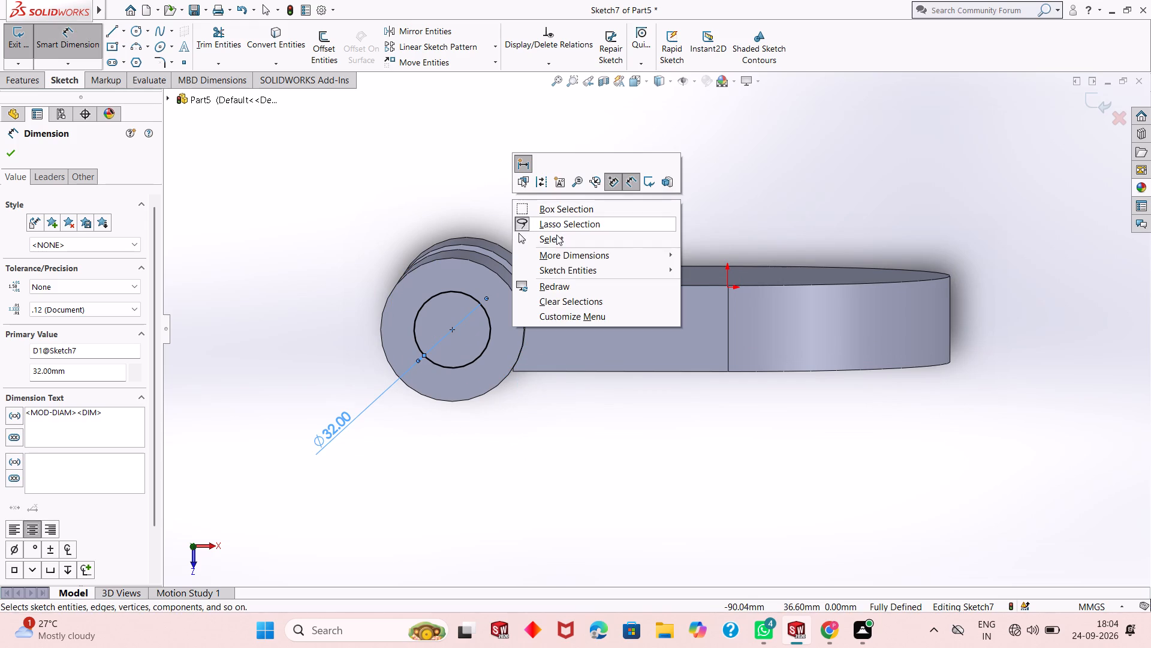
{"action": "left_click", "coordinate": [558, 236]}
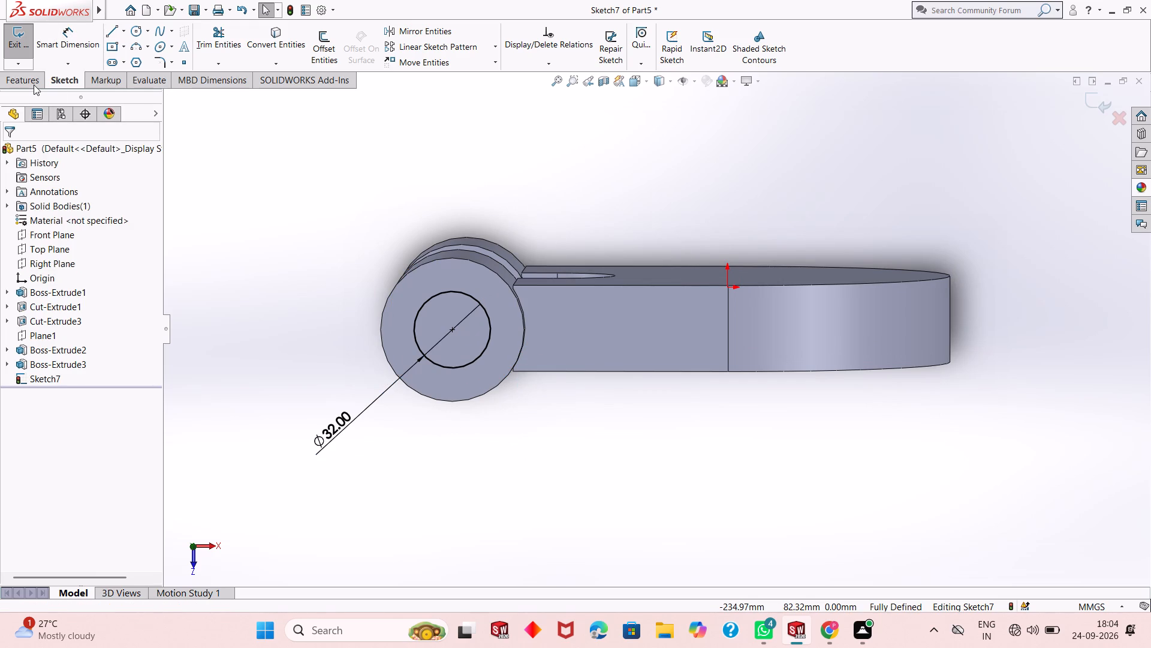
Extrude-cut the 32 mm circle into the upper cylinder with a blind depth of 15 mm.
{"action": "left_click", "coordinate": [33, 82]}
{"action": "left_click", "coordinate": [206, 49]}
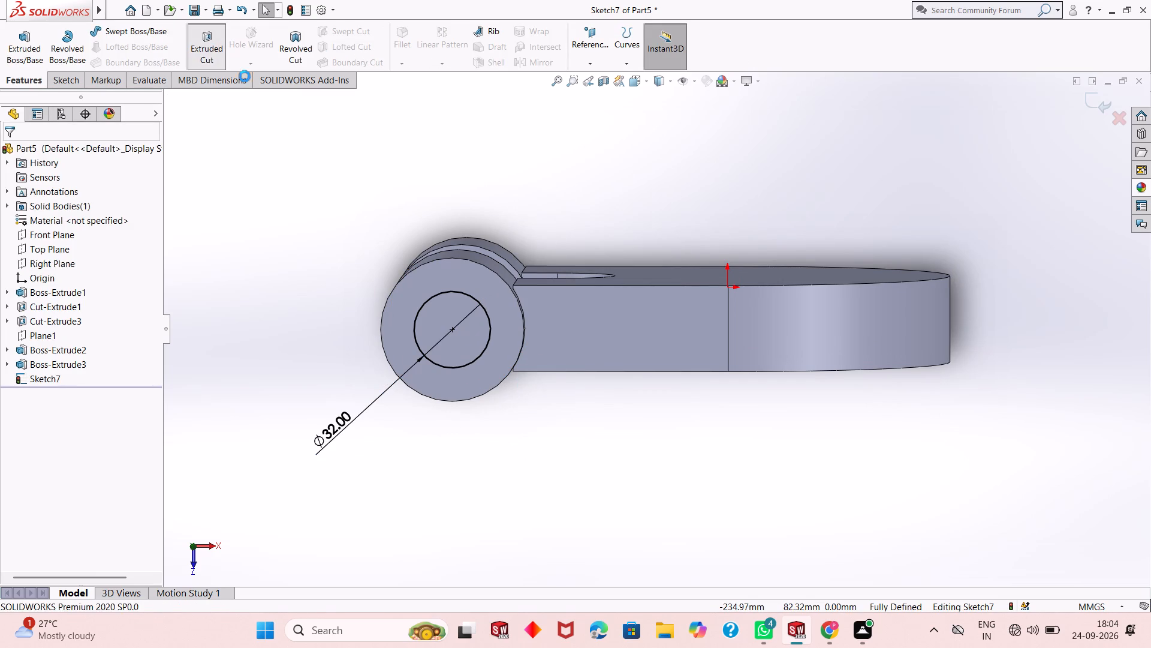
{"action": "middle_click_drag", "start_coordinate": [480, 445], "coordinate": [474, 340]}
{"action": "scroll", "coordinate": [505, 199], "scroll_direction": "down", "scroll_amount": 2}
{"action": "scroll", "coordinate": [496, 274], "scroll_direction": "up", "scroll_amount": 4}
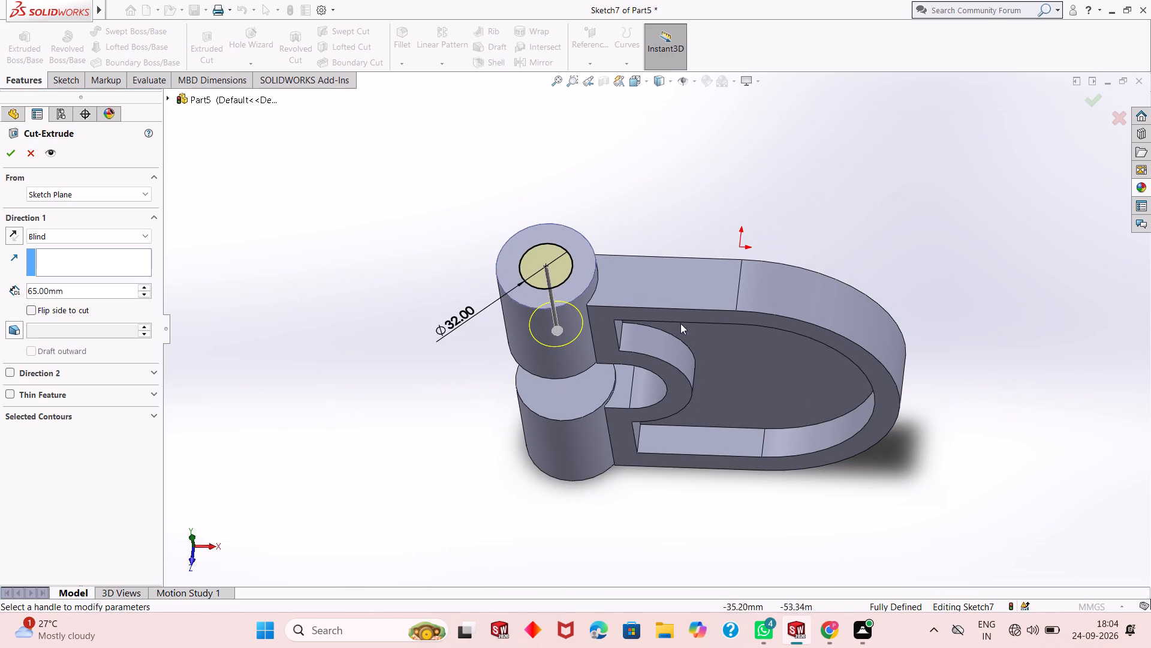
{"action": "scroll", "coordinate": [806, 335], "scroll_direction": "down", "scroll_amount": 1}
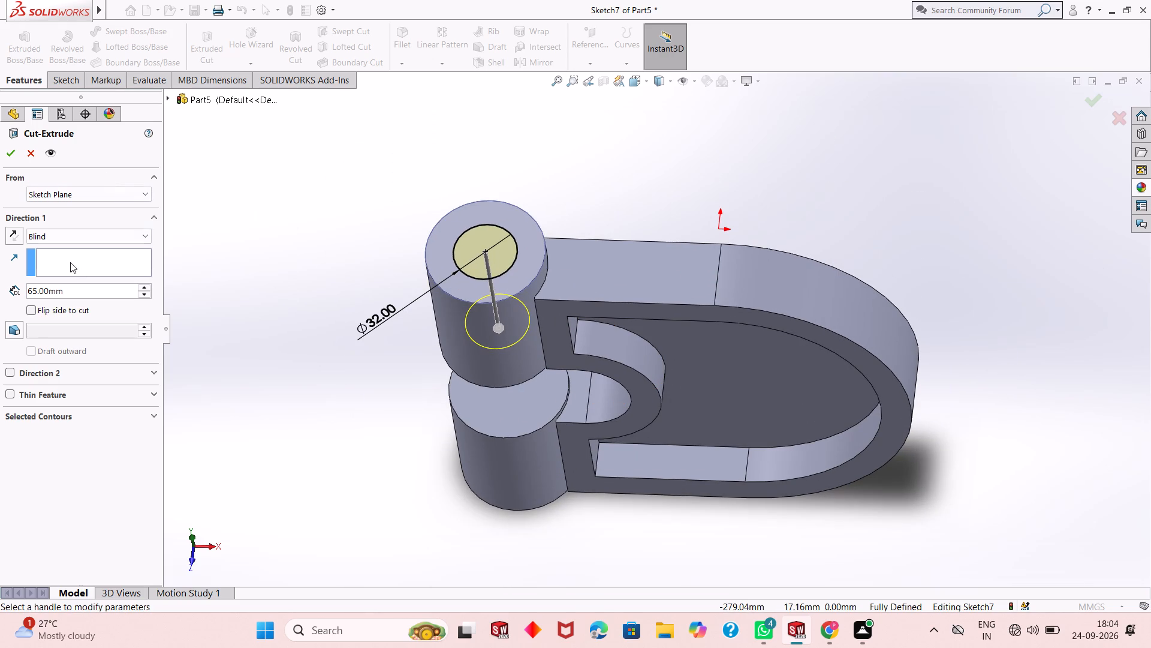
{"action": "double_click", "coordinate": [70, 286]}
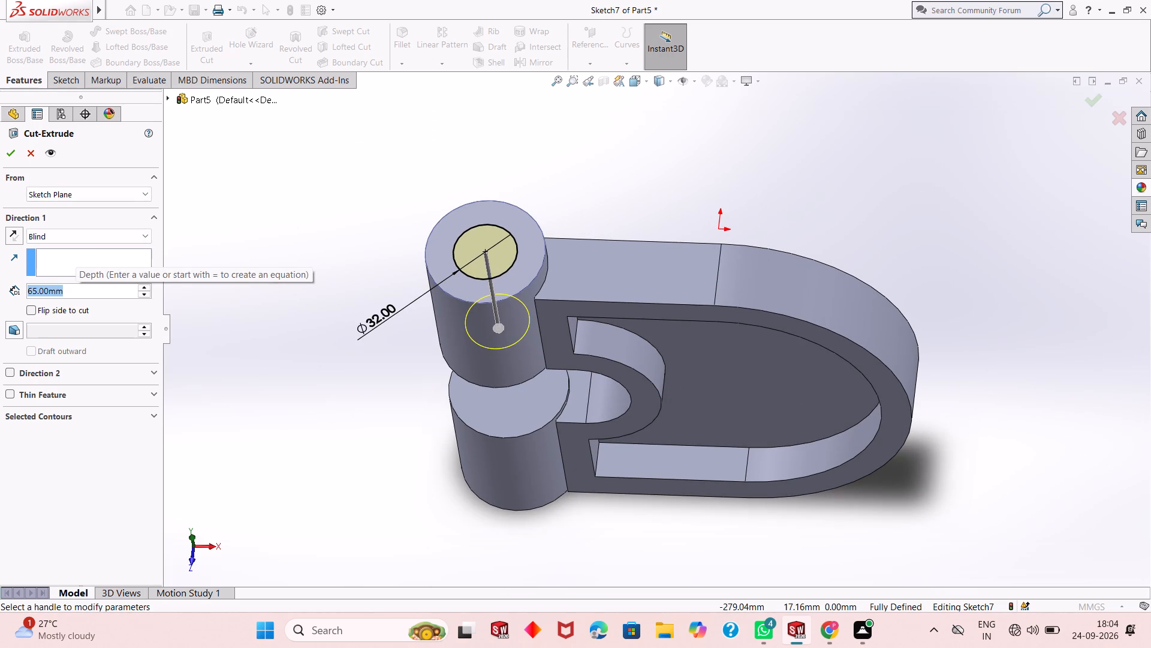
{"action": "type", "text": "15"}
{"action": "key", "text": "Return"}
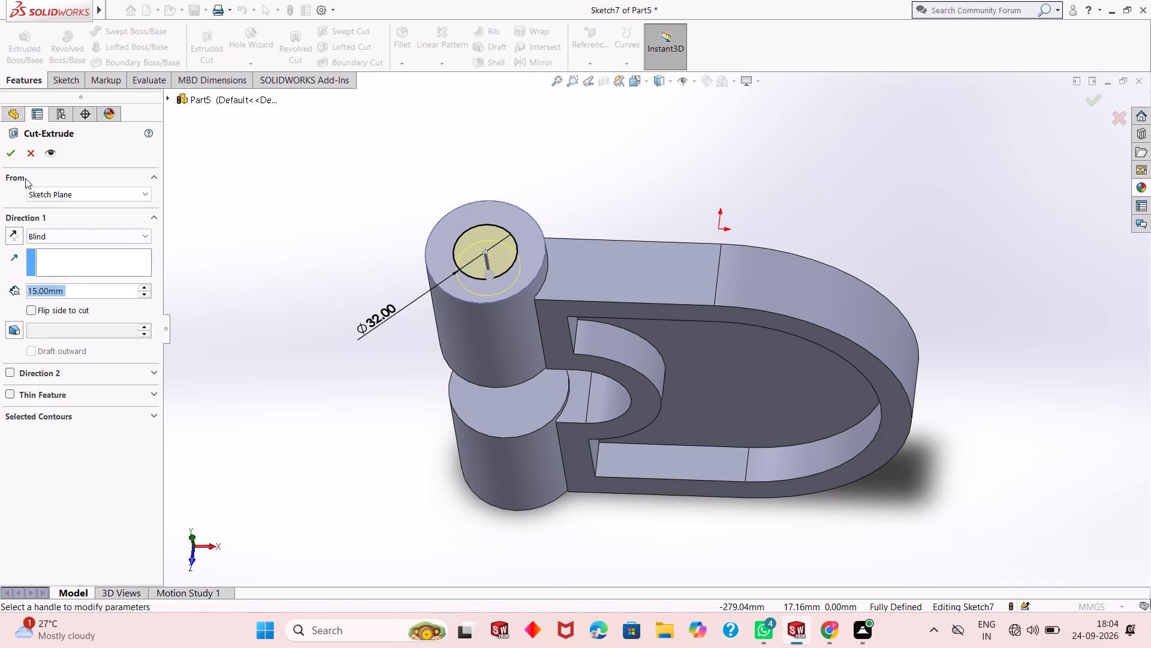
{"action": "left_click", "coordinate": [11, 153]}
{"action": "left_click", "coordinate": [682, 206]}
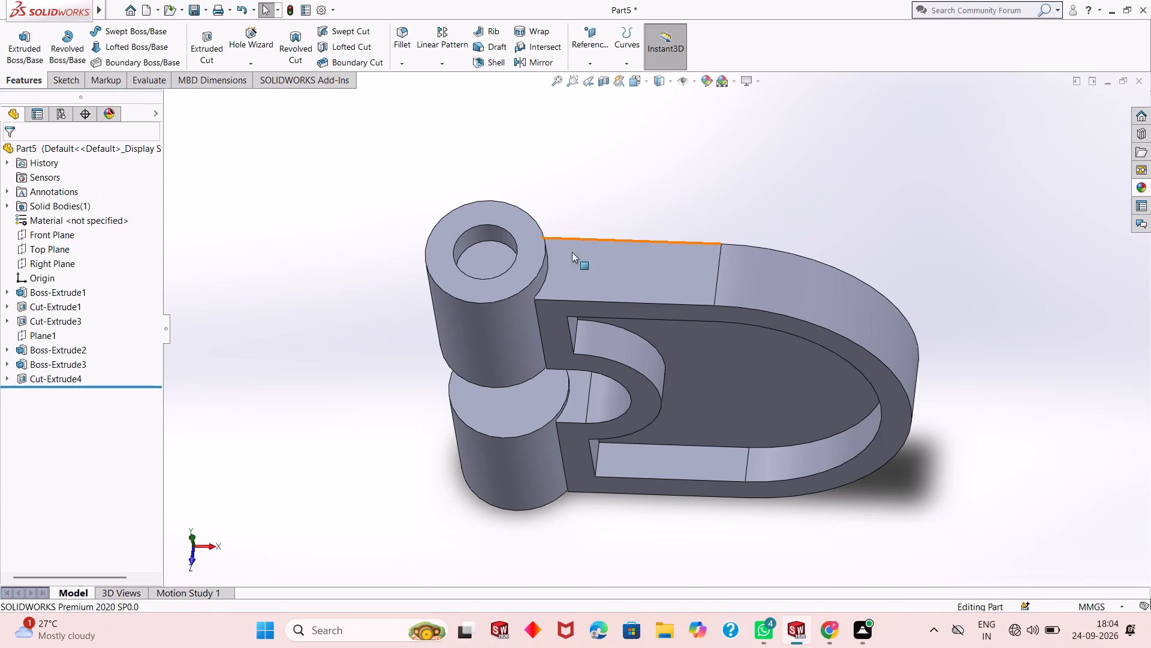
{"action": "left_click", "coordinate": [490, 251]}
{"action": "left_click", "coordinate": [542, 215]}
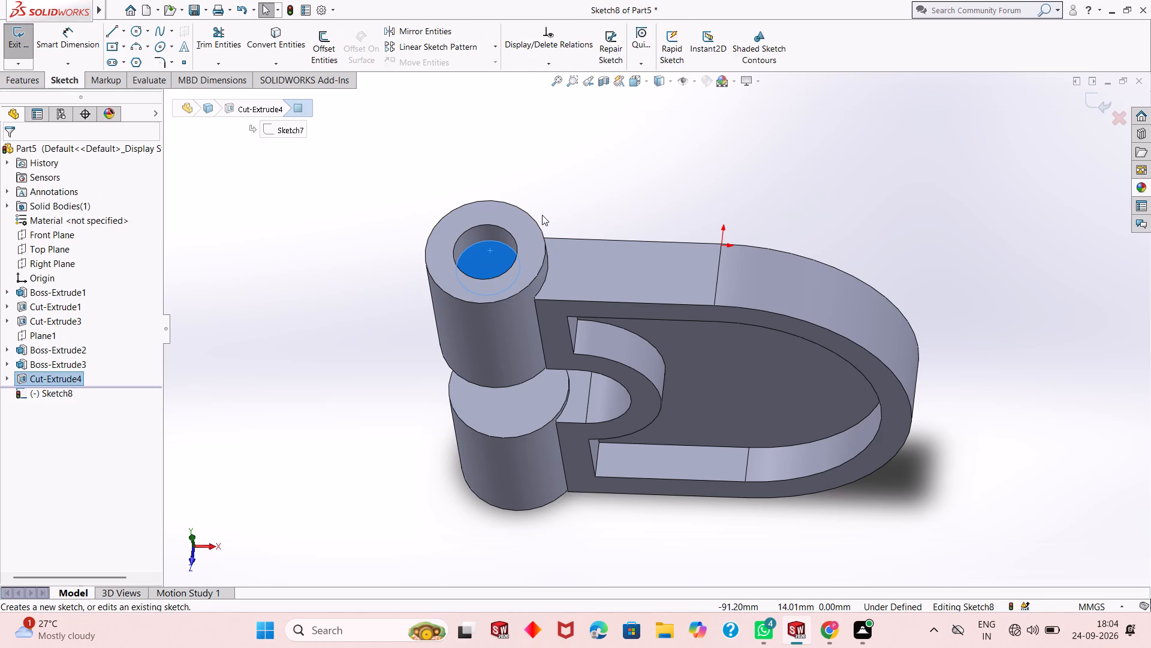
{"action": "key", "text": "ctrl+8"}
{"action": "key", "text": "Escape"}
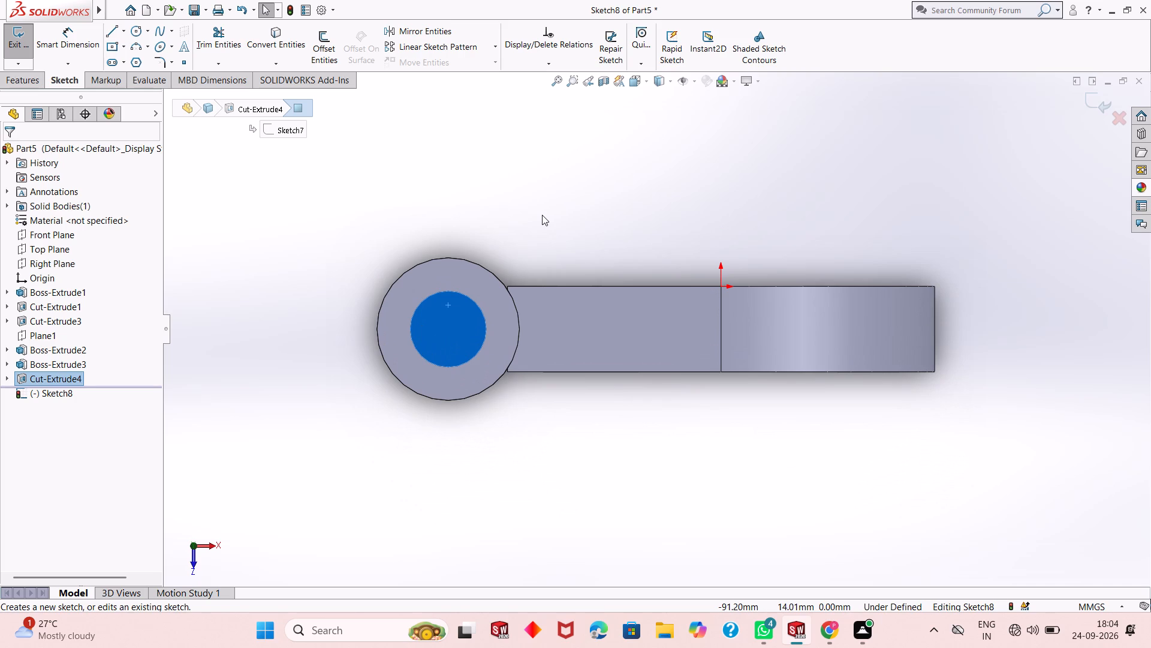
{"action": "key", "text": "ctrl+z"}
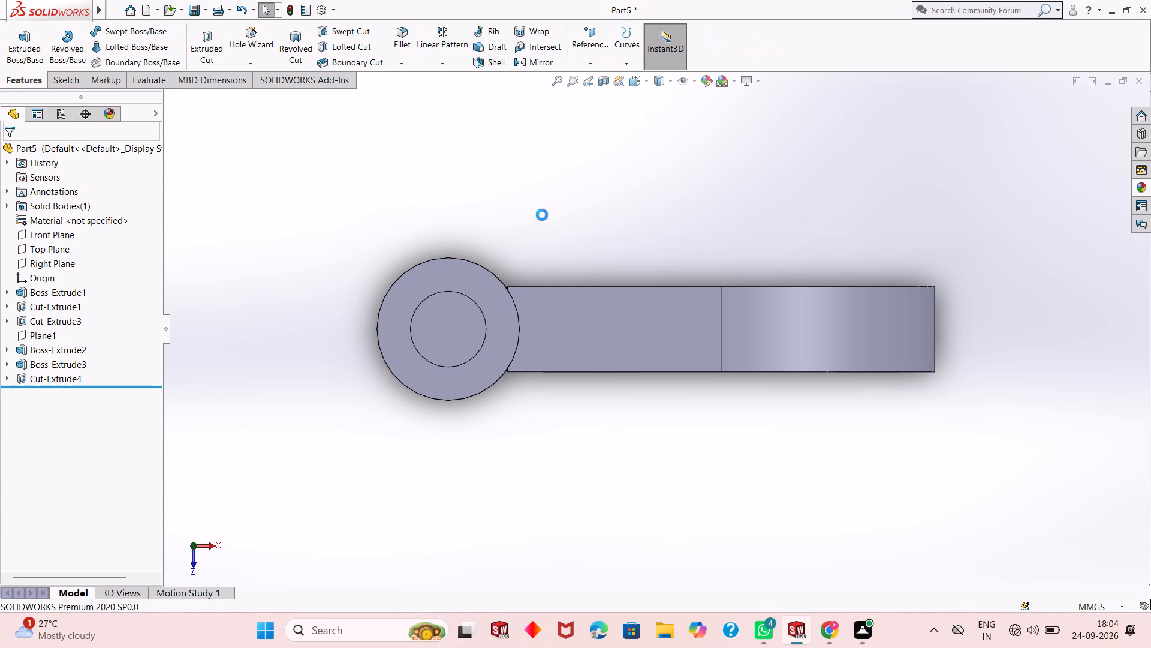
Undo the recess cut in the upper cylinder and set the sketched circle's diameter to 40 mm.
{"action": "key", "text": "ctrl+z"}
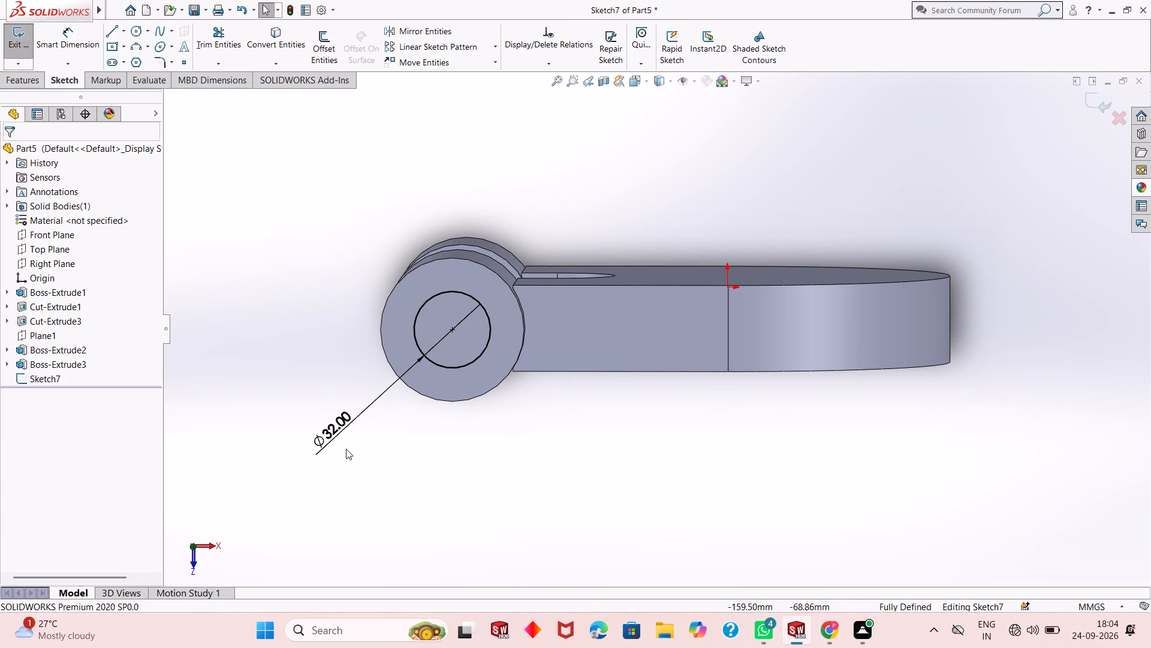
{"action": "double_click", "coordinate": [337, 434]}
{"action": "type", "text": "40"}
{"action": "key", "text": "Return"}
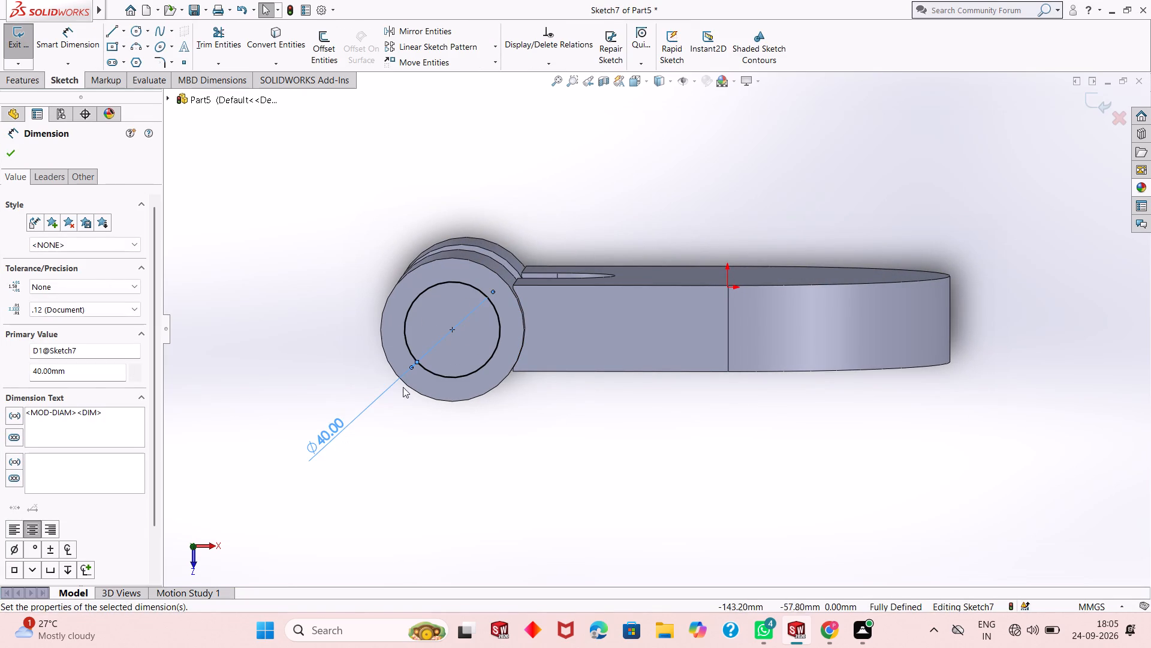
{"action": "left_click", "coordinate": [7, 155]}
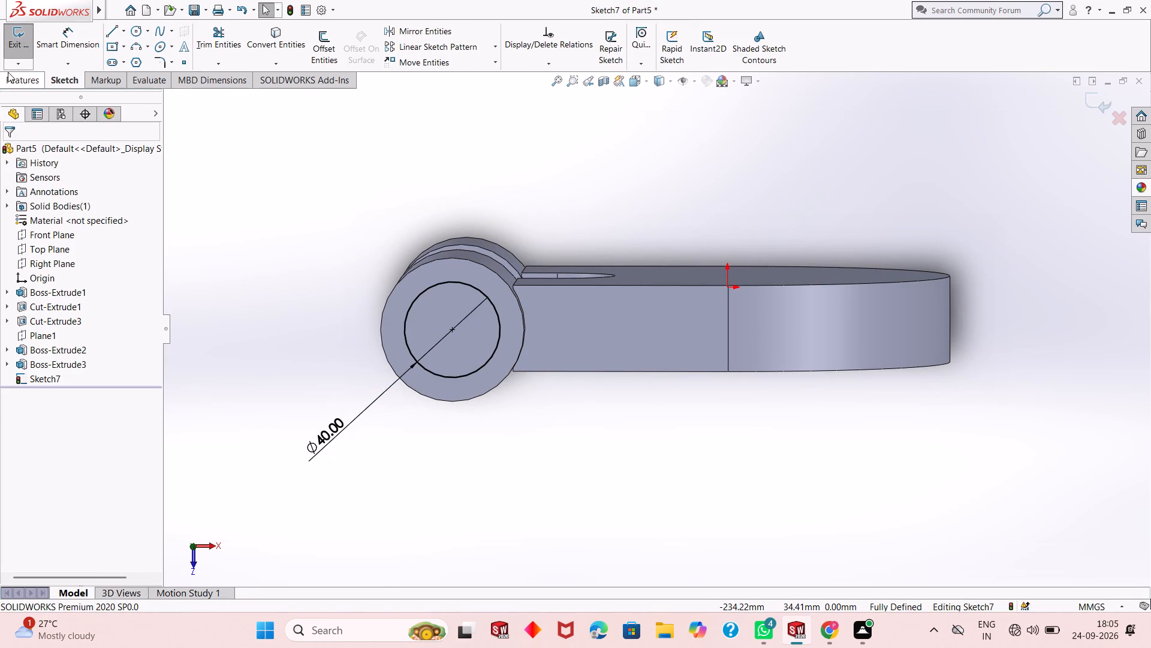
Extrude-cut the 40 mm circle into the upper cylinder's end with a blind depth of 15 mm.
{"action": "left_click", "coordinate": [14, 74]}
{"action": "left_click", "coordinate": [200, 32]}
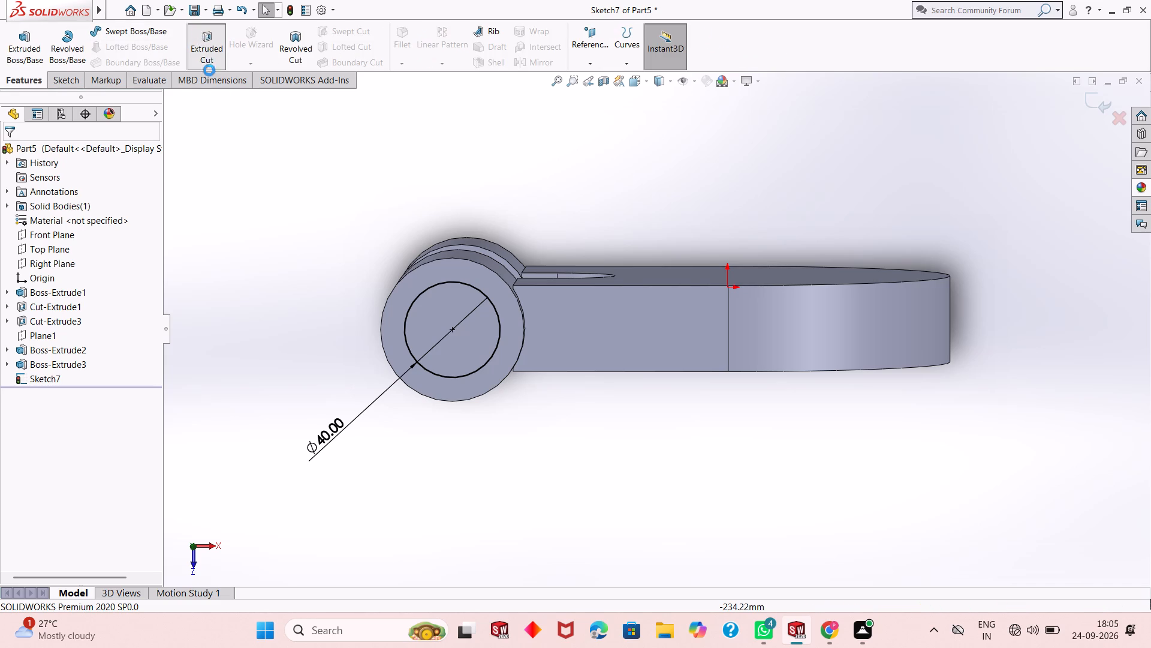
{"action": "middle_click_drag", "start_coordinate": [423, 377], "coordinate": [426, 315]}
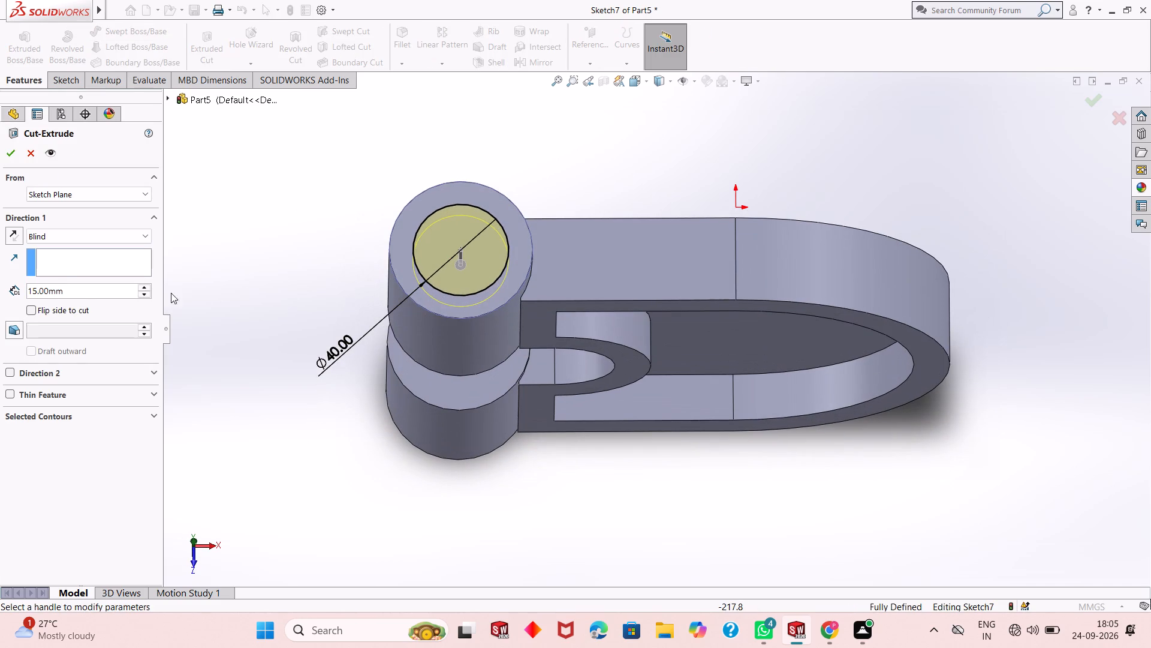
{"action": "left_click", "coordinate": [11, 155]}
{"action": "scroll", "coordinate": [11, 155], "scroll_direction": "up", "scroll_amount": 1}
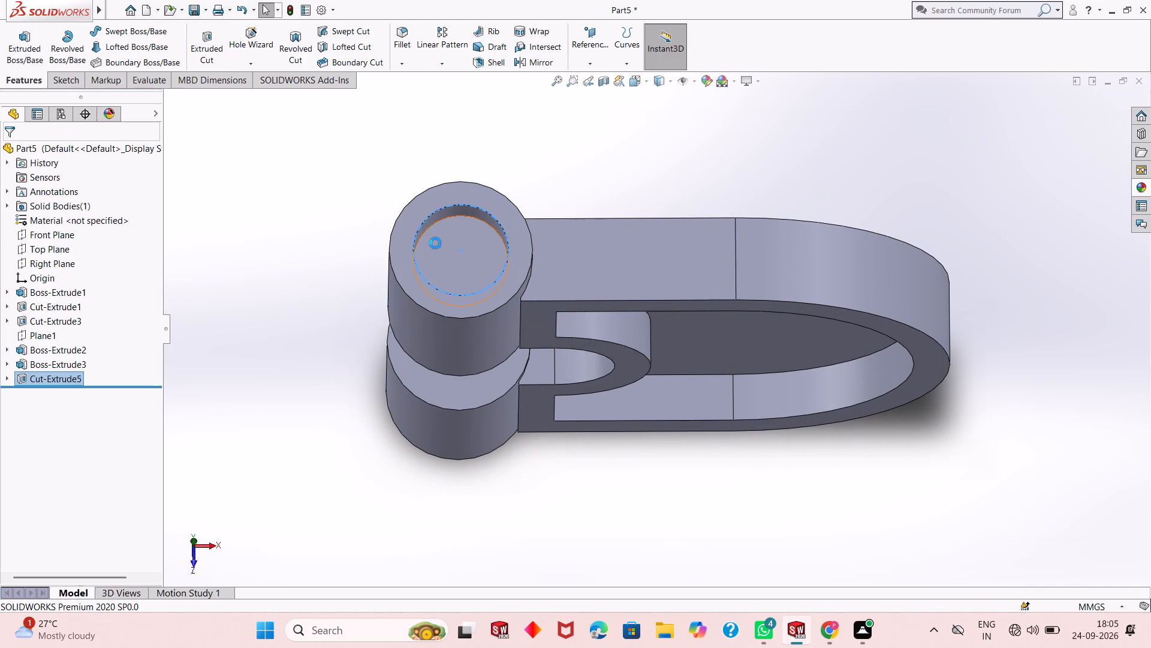
{"action": "left_click", "coordinate": [332, 238]}
Sketch a circle about 19 mm in diameter on the floor of the 40 mm recess, concentric with it.
{"action": "left_click", "coordinate": [446, 245]}
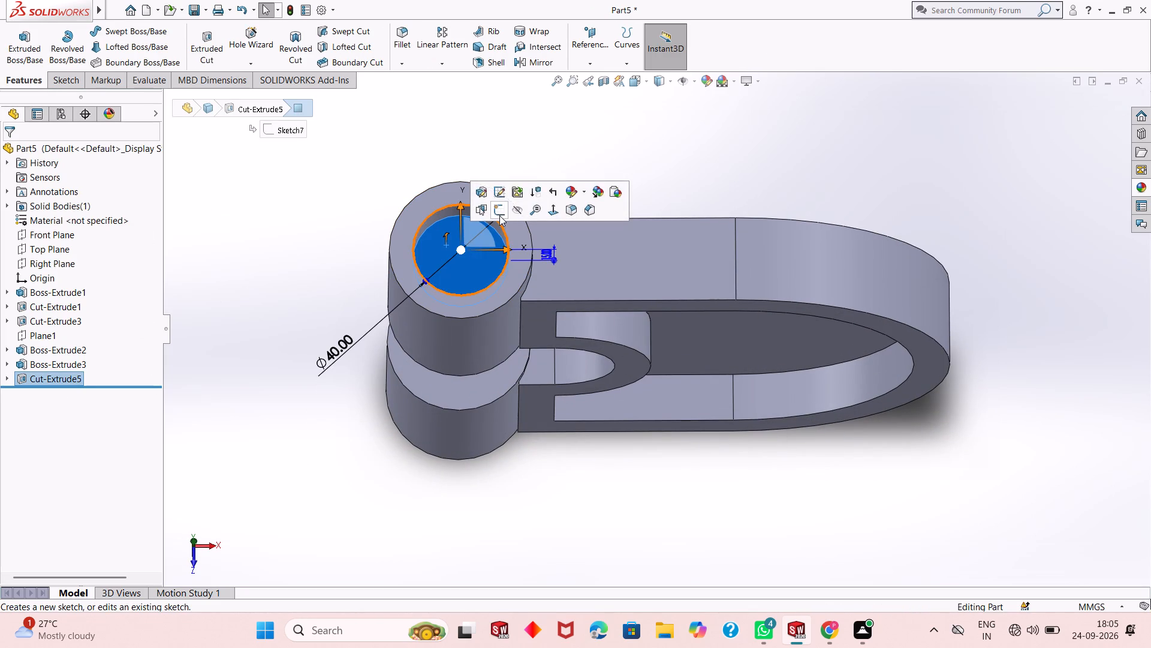
{"action": "left_click", "coordinate": [499, 212]}
{"action": "key", "text": "ctrl+8"}
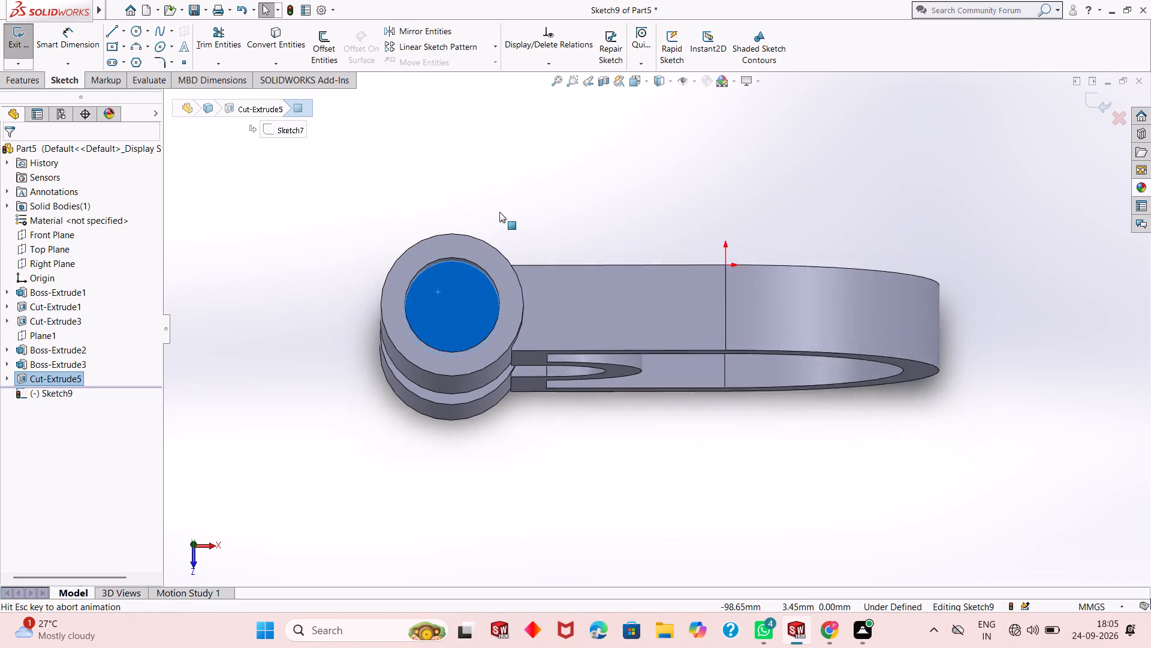
{"action": "key", "text": "Escape"}
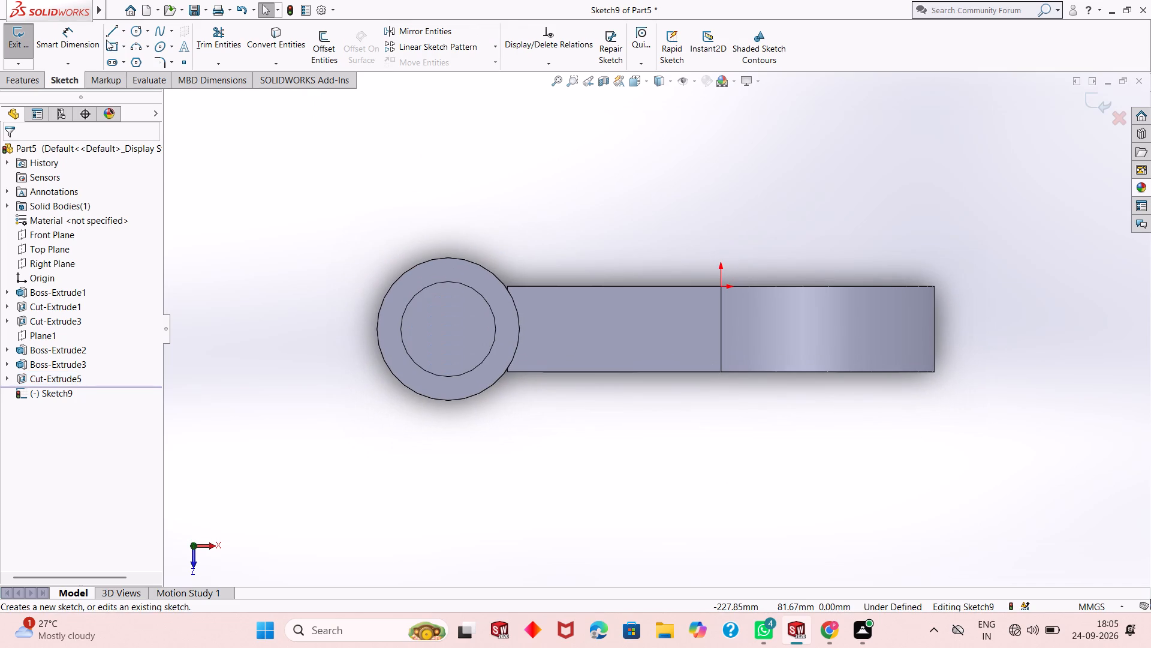
{"action": "left_click", "coordinate": [141, 29]}
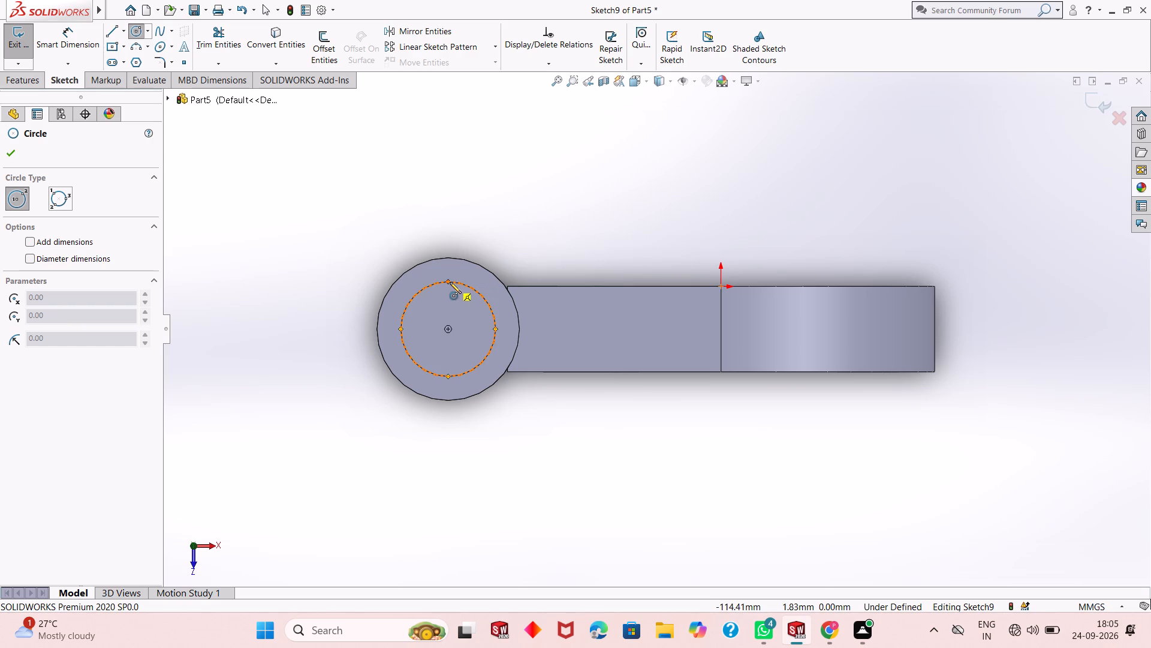
{"action": "left_click", "coordinate": [448, 327]}
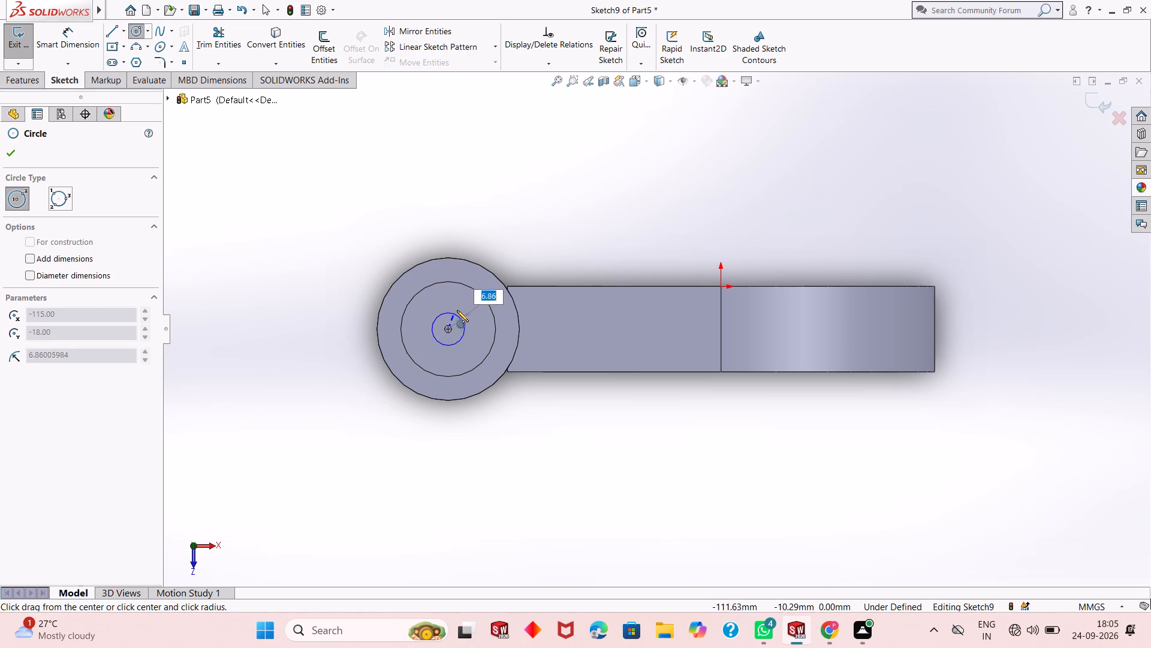
{"action": "left_click", "coordinate": [457, 308]}
{"action": "key", "text": "Escape"}
{"action": "key", "text": "Escape"}
{"action": "key", "text": "Escape"}
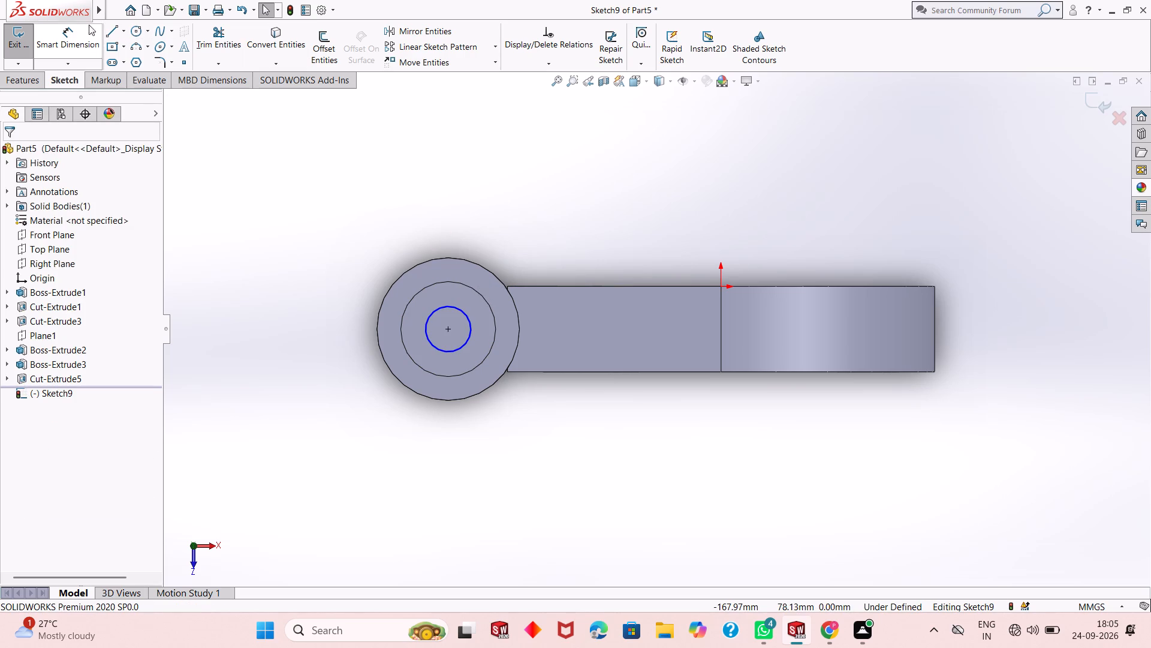
Dimension the circle on the recess floor with a diameter of 32 mm.
{"action": "left_click", "coordinate": [71, 38]}
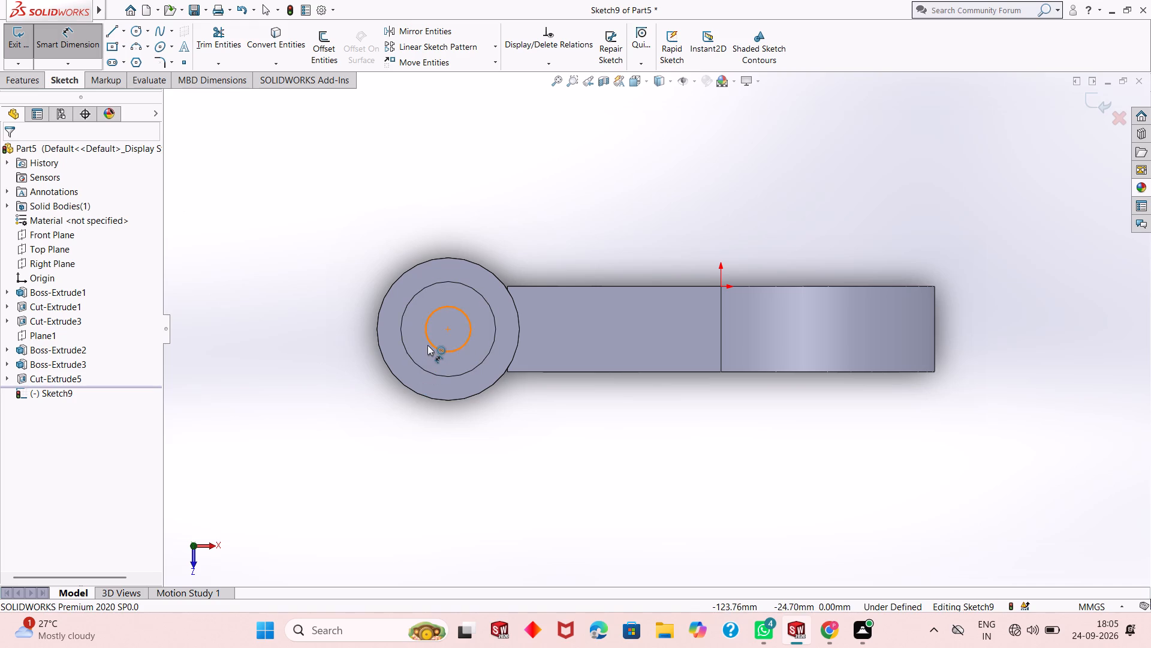
{"action": "left_click", "coordinate": [428, 345]}
{"action": "left_click", "coordinate": [351, 415]}
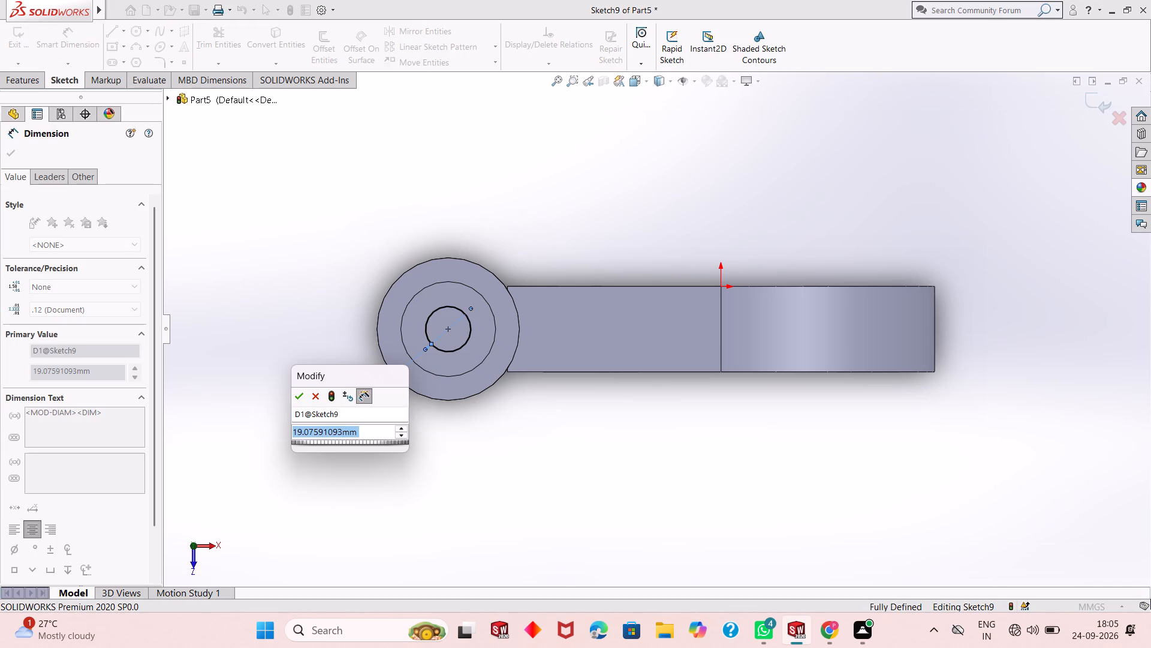
{"action": "type", "text": "32"}
{"action": "key", "text": "Return"}
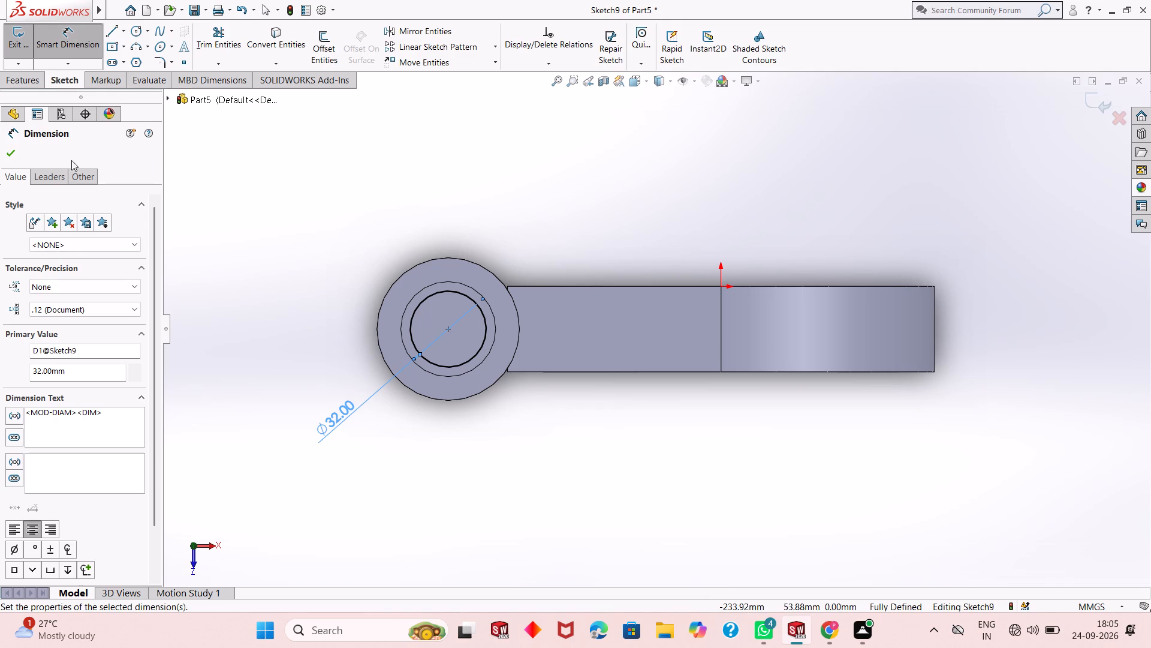
{"action": "left_click", "coordinate": [9, 155]}
{"action": "left_click", "coordinate": [58, 35]}
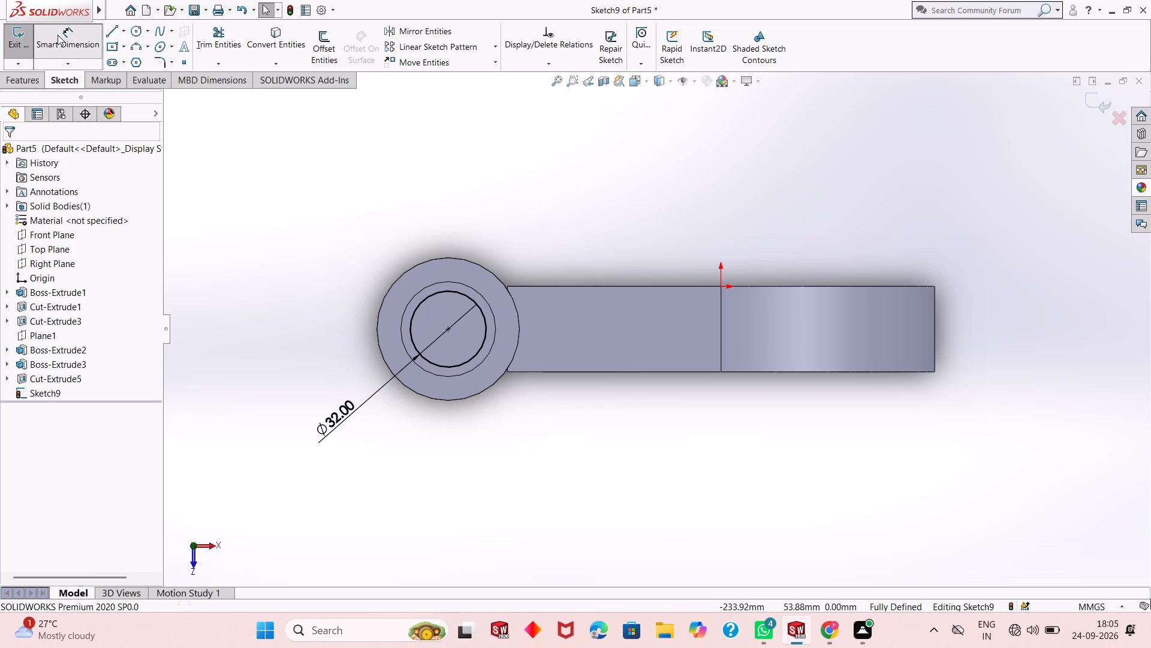
Extrude-cut the 32 mm circle into the upper cylinder with a blind depth of 3 mm.
{"action": "left_click", "coordinate": [26, 83]}
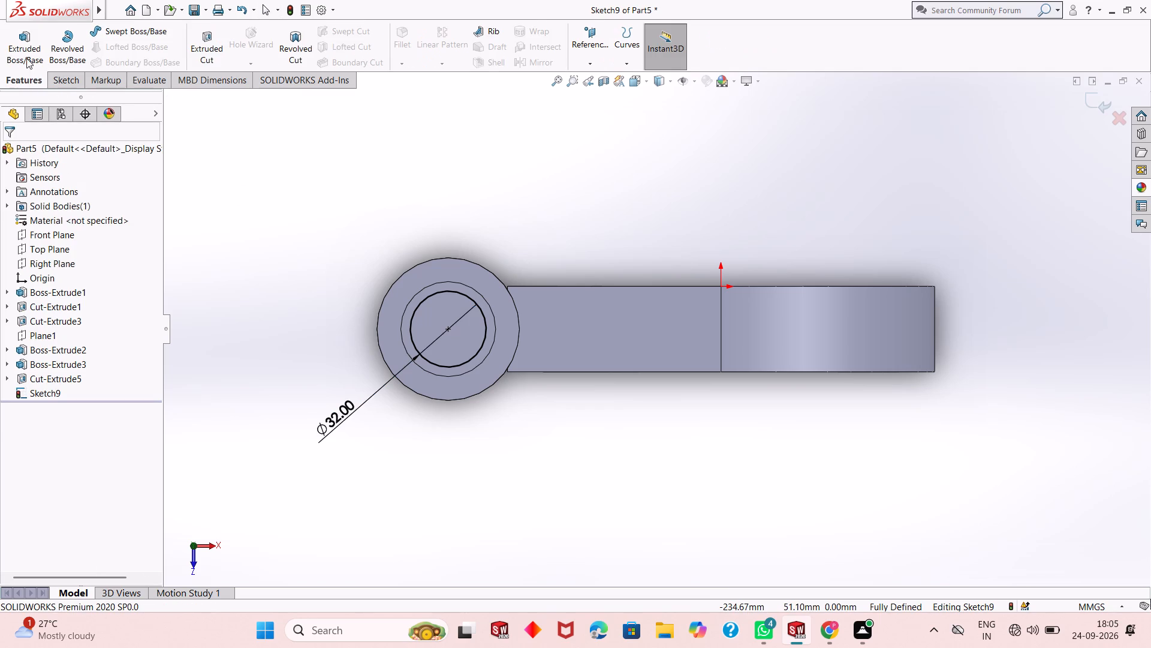
{"action": "left_click", "coordinate": [197, 44]}
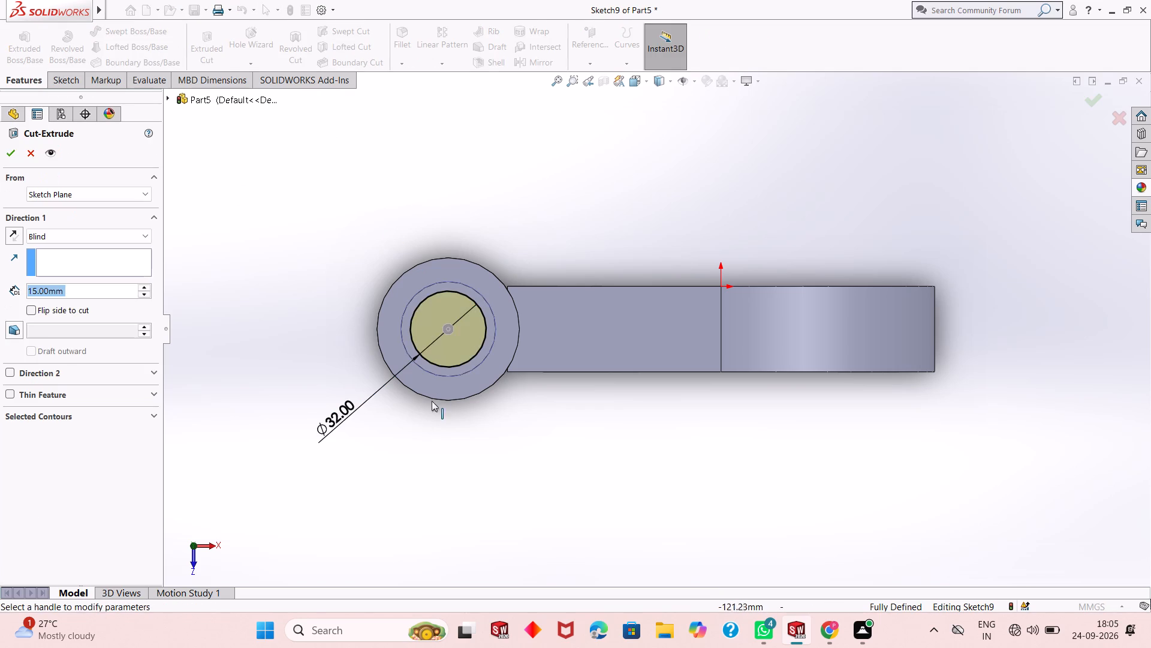
{"action": "middle_click_drag", "start_coordinate": [426, 427], "coordinate": [439, 349]}
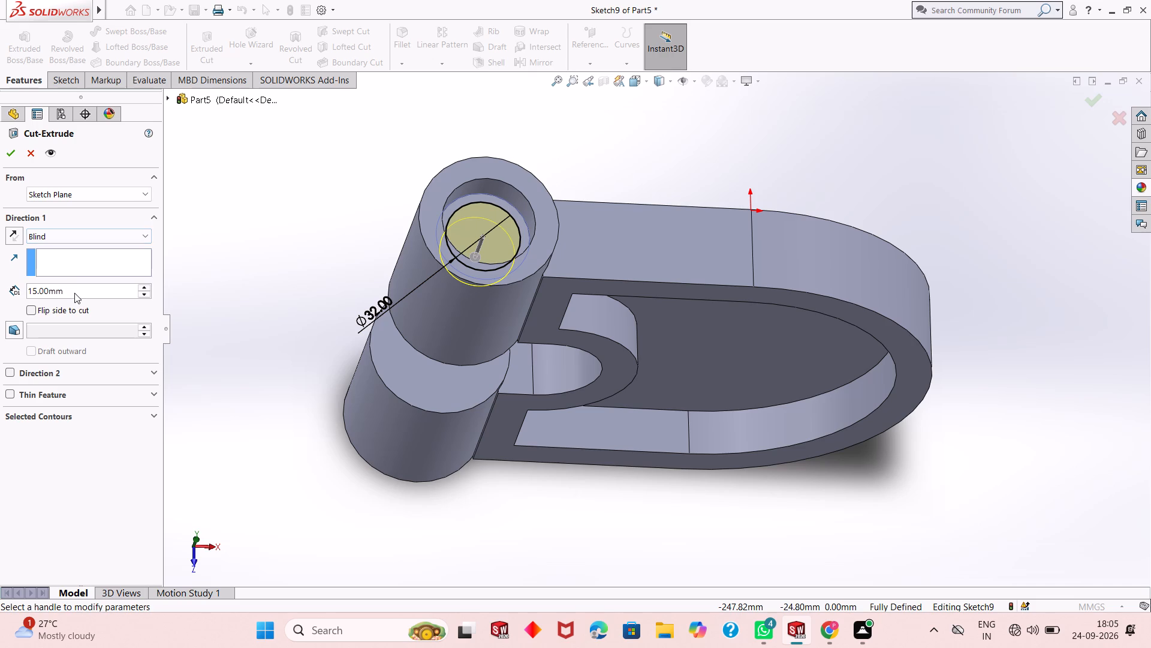
{"action": "double_click", "coordinate": [74, 293]}
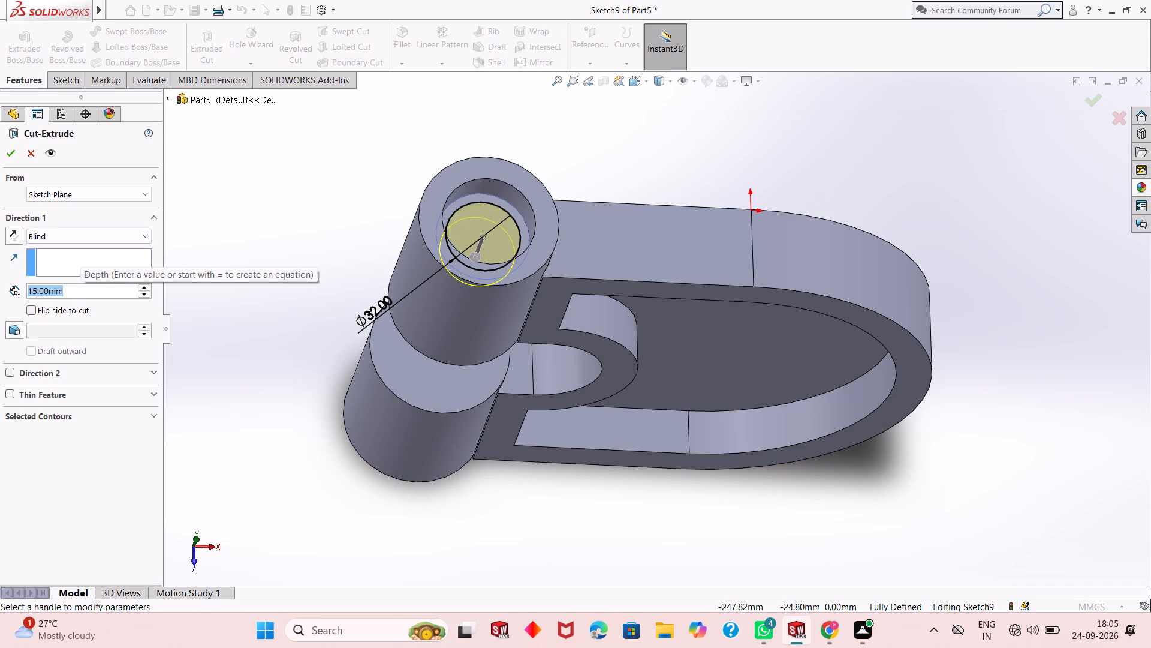
{"action": "key", "text": "3"}
{"action": "key", "text": "Return"}
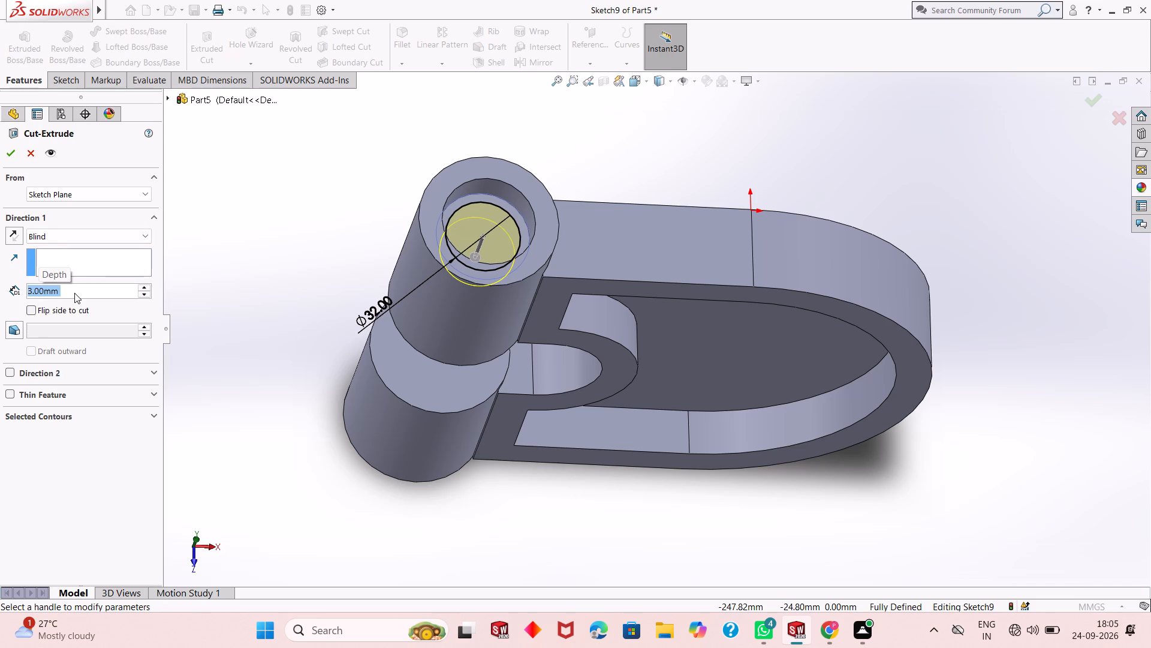
{"action": "left_click", "coordinate": [11, 157]}
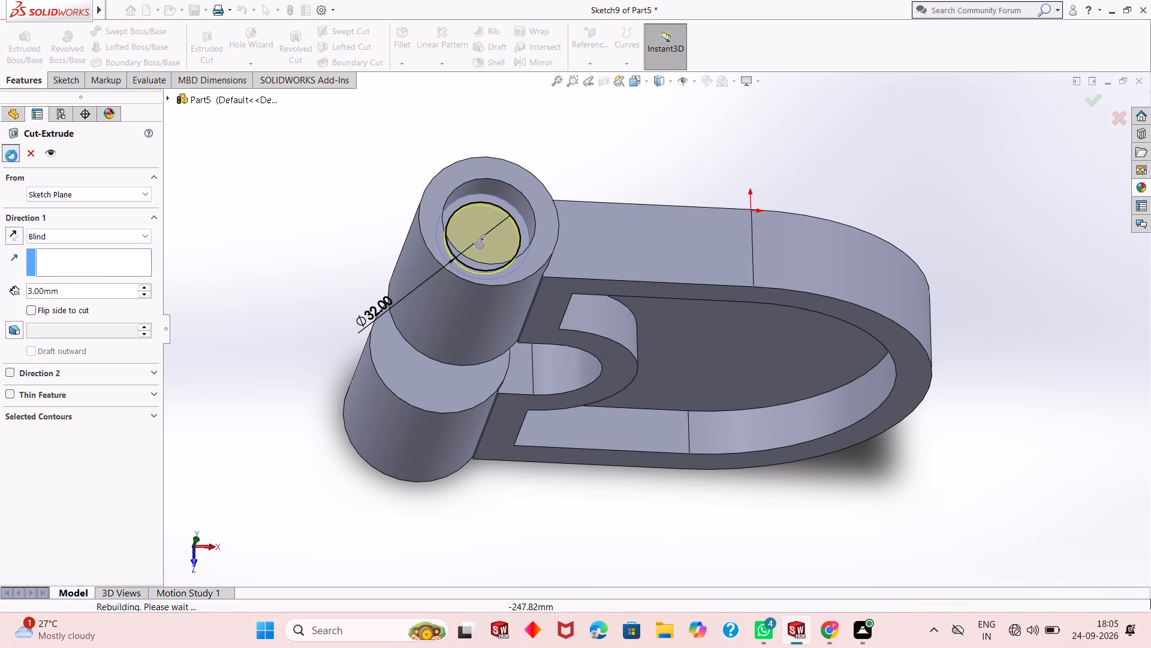
{"action": "left_click", "coordinate": [271, 255]}
Sketch a concentric circle about 20 mm in diameter on the floor of the 32 mm recess.
{"action": "left_click", "coordinate": [483, 217]}
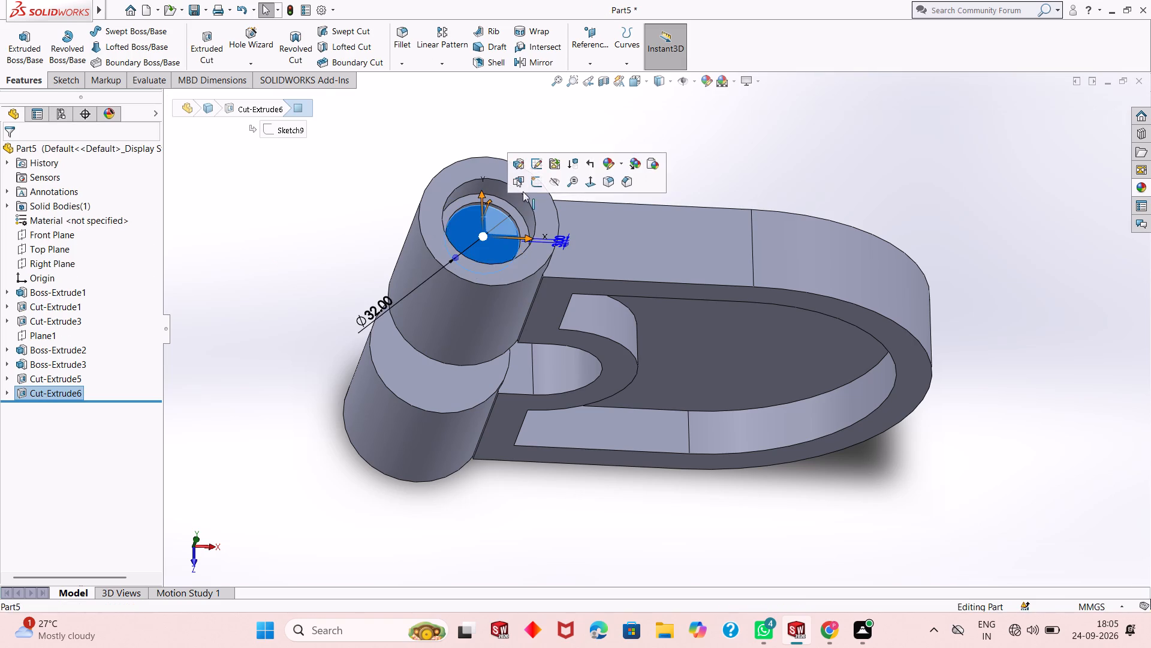
{"action": "left_click", "coordinate": [537, 182]}
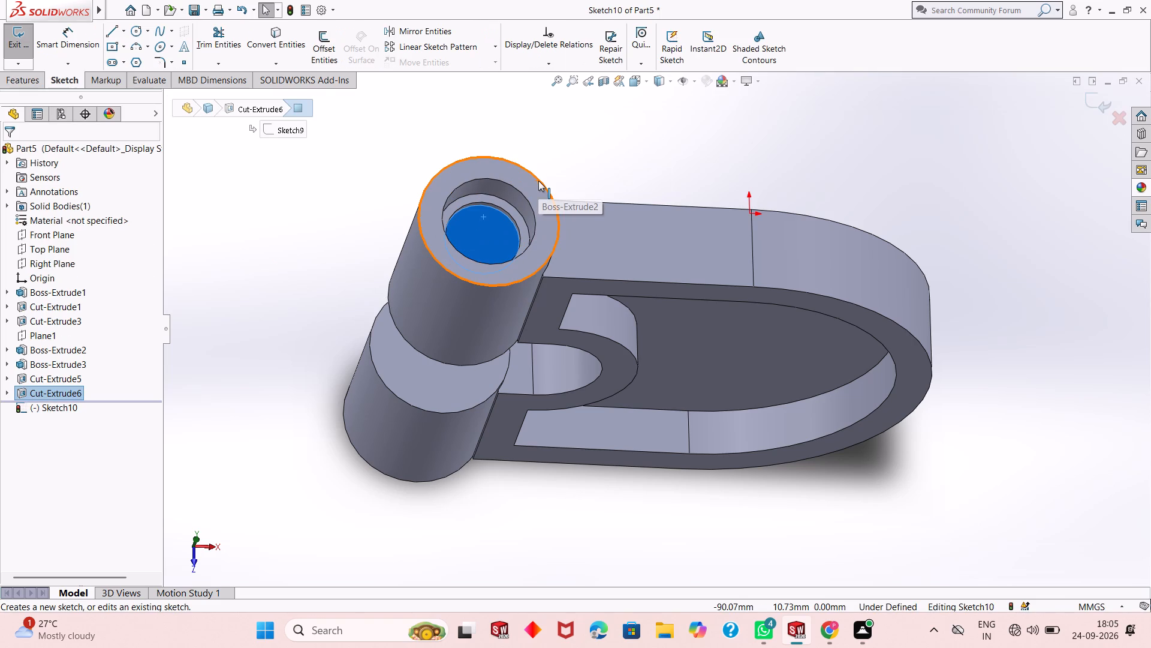
{"action": "key", "text": "ctrl+8"}
{"action": "key", "text": "Escape"}
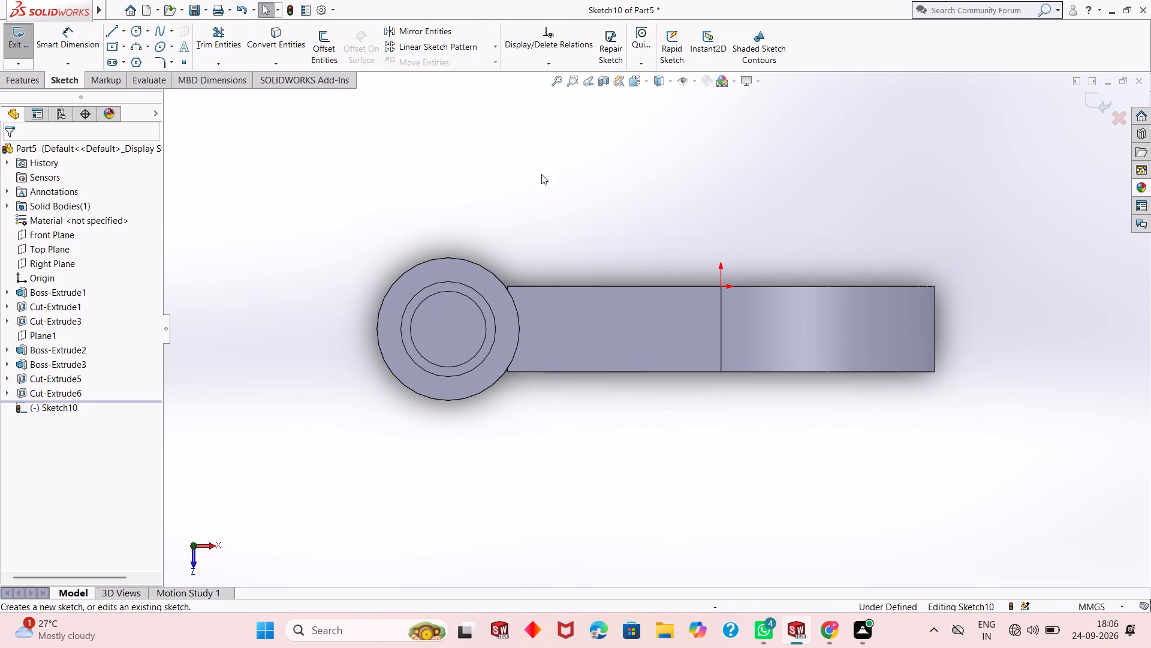
{"action": "left_click", "coordinate": [139, 37]}
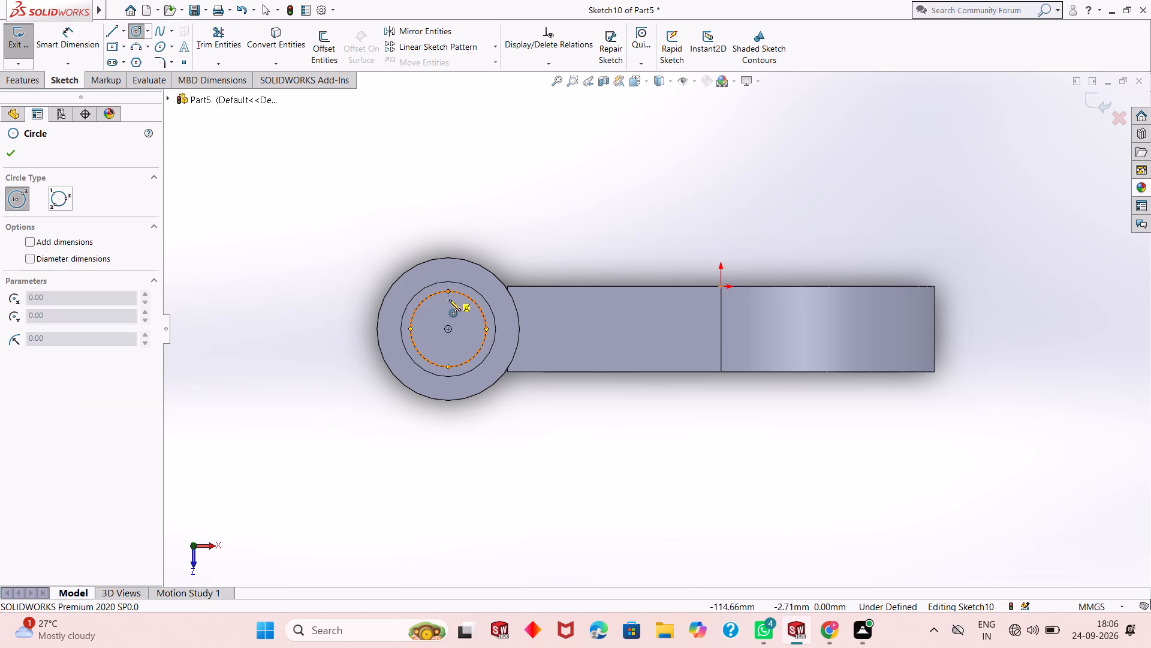
{"action": "left_click", "coordinate": [447, 329]}
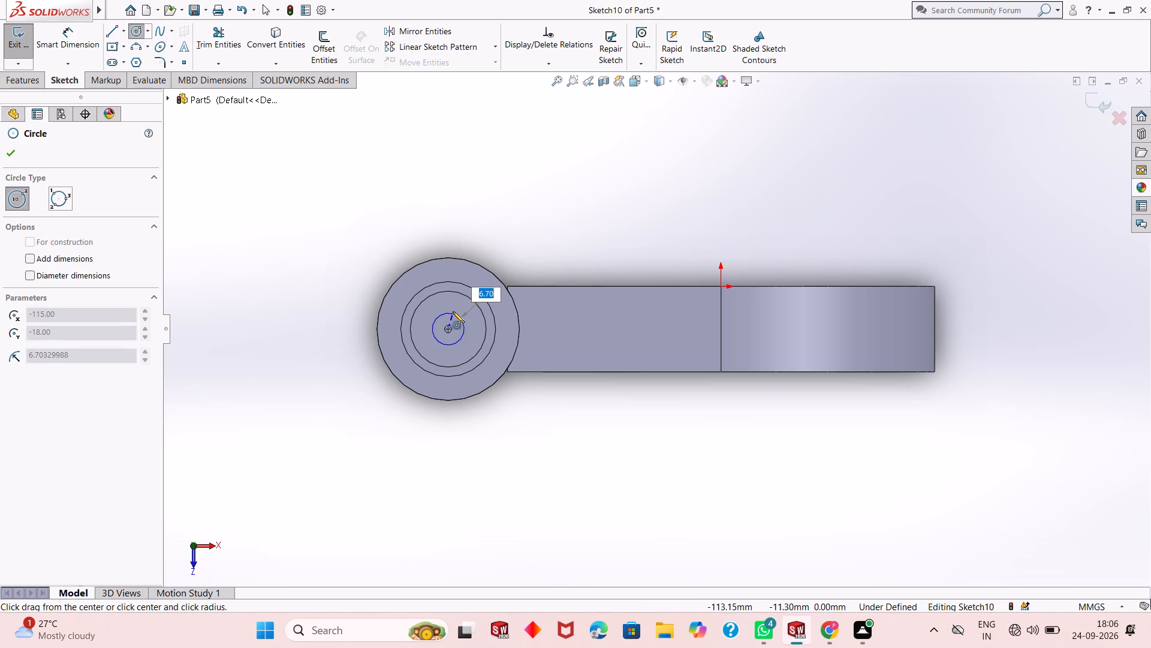
{"action": "left_click", "coordinate": [456, 307]}
{"action": "right_click", "coordinate": [273, 196]}
{"action": "left_click", "coordinate": [290, 206]}
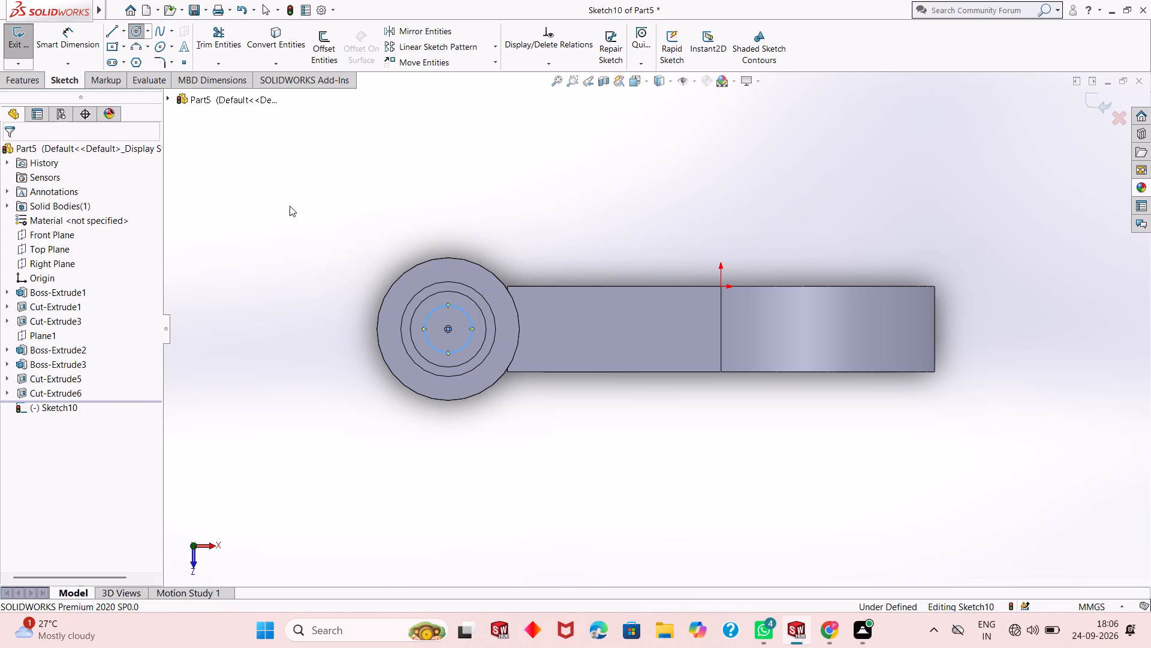
Dimension the new circle on the 32 mm recess floor with a diameter of 28 mm.
{"action": "left_click", "coordinate": [68, 48]}
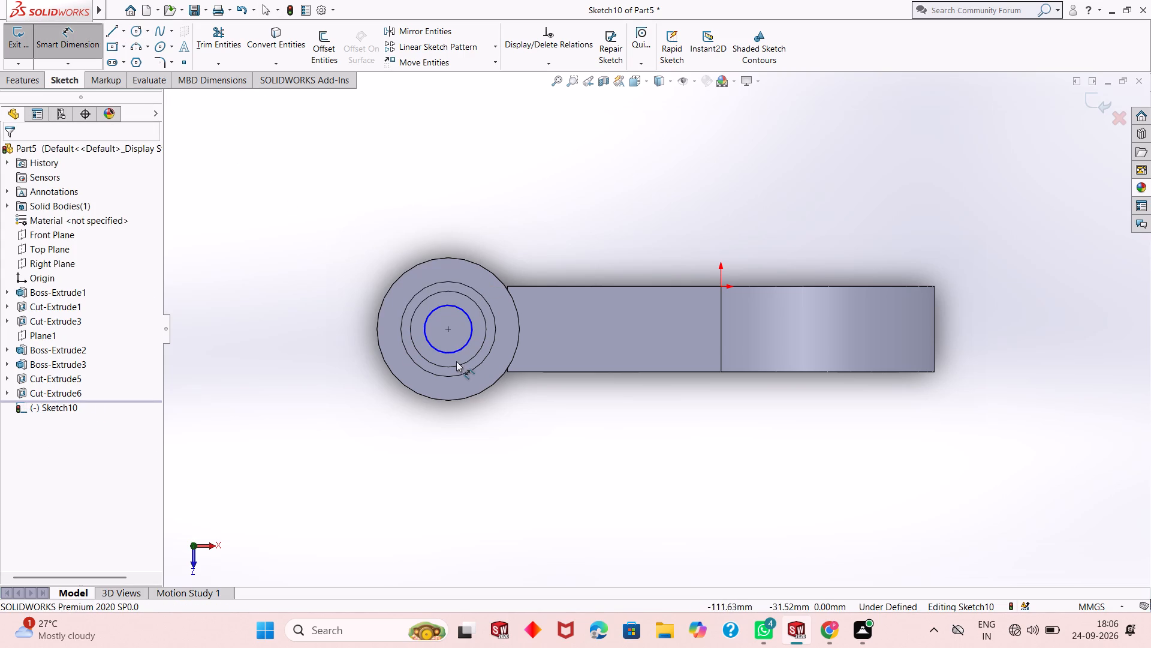
{"action": "left_click", "coordinate": [444, 352]}
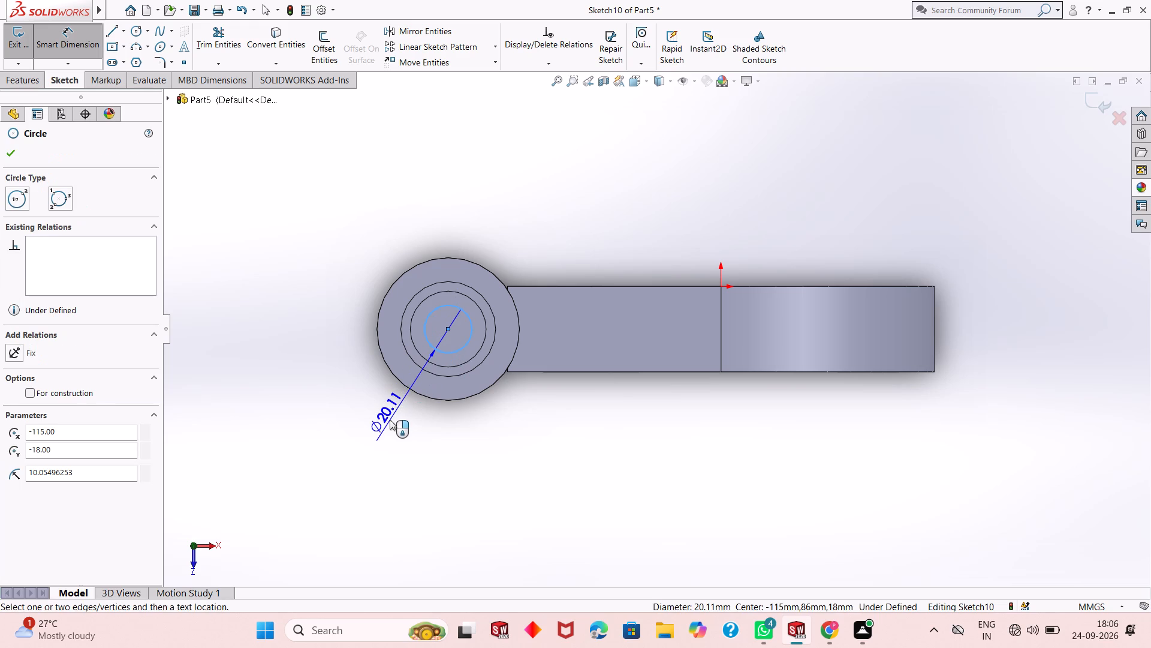
{"action": "left_click", "coordinate": [390, 419]}
{"action": "type", "text": "28"}
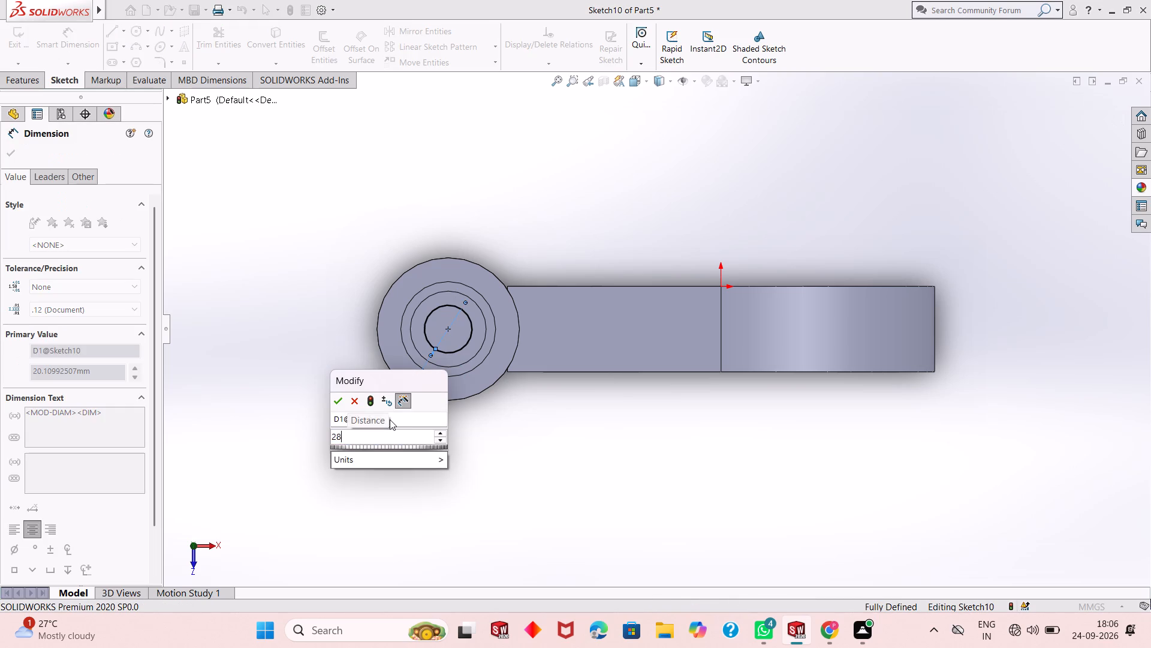
{"action": "key", "text": "Return"}
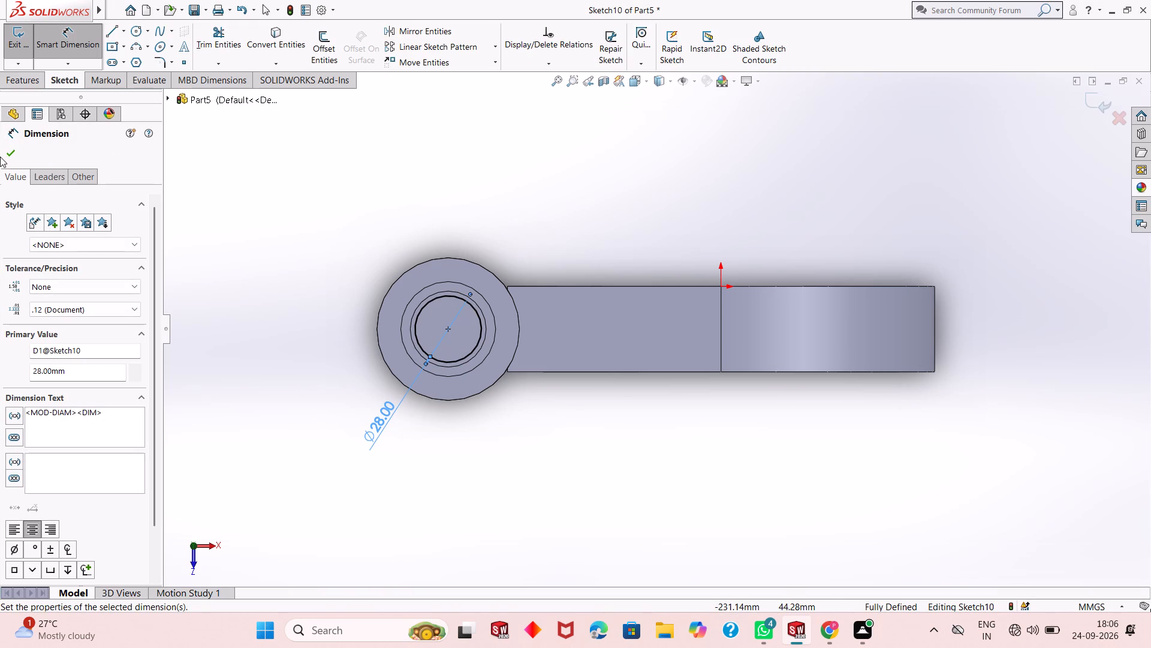
{"action": "left_click", "coordinate": [10, 151]}
Extrude-cut the 28 mm circle down through the upper cylinder with a blind depth of 75 mm.
{"action": "left_click", "coordinate": [16, 79]}
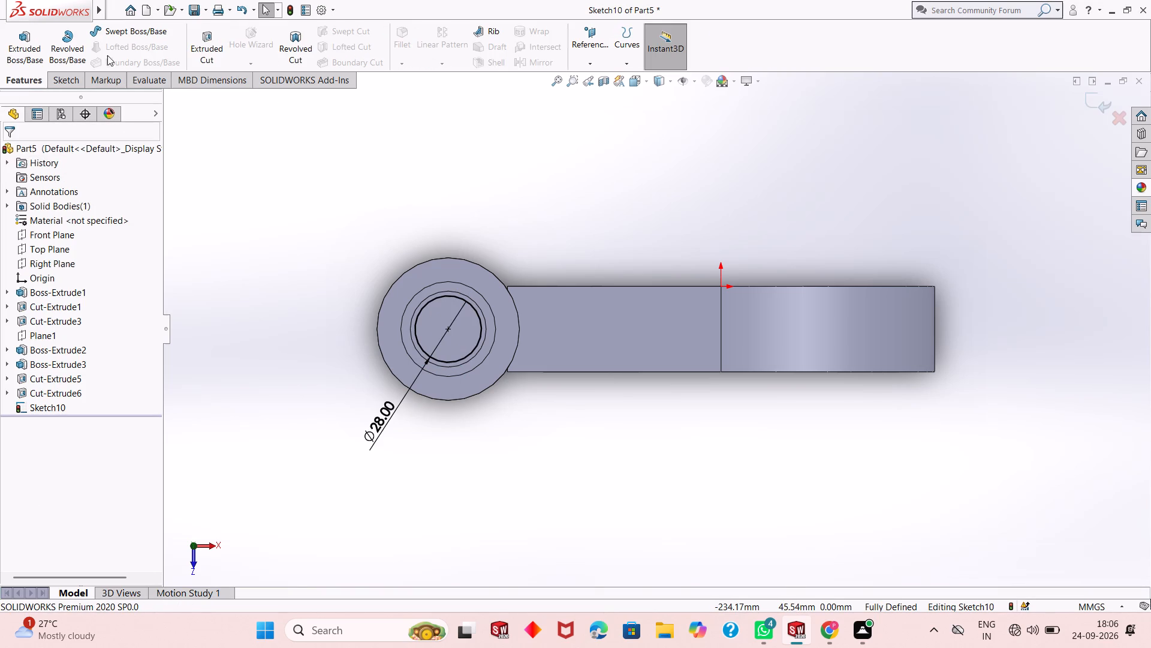
{"action": "left_click", "coordinate": [203, 37]}
{"action": "middle_click_drag", "start_coordinate": [353, 346], "coordinate": [351, 238]}
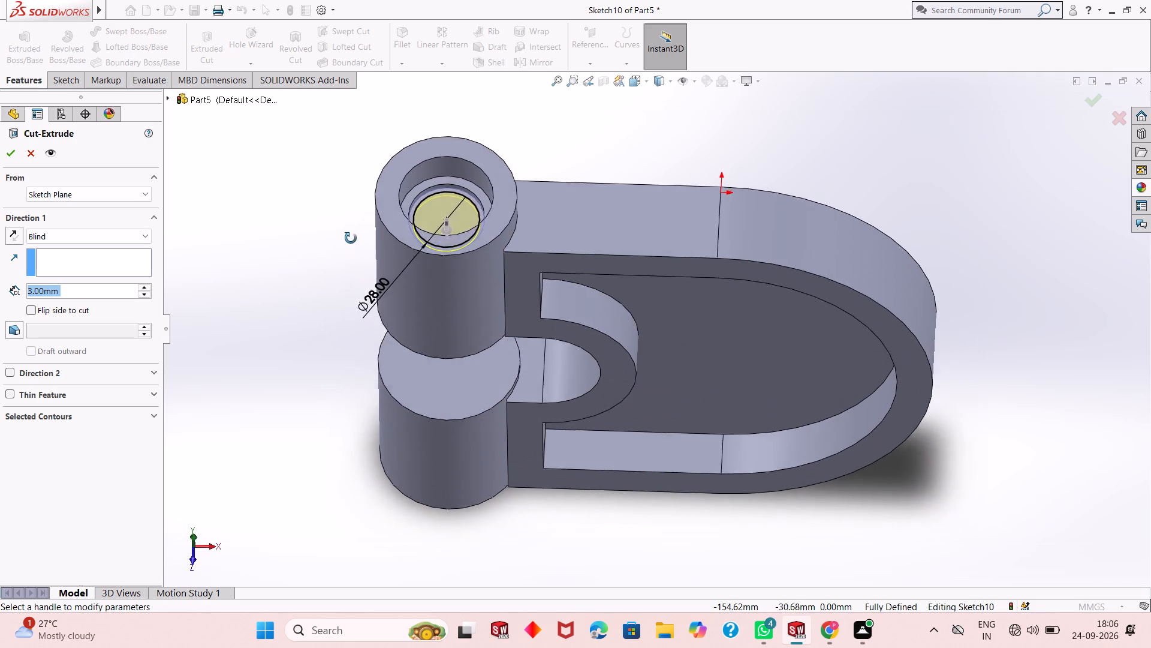
{"action": "middle_click_drag", "start_coordinate": [351, 238], "coordinate": [349, 198]}
{"action": "double_click", "coordinate": [61, 286]}
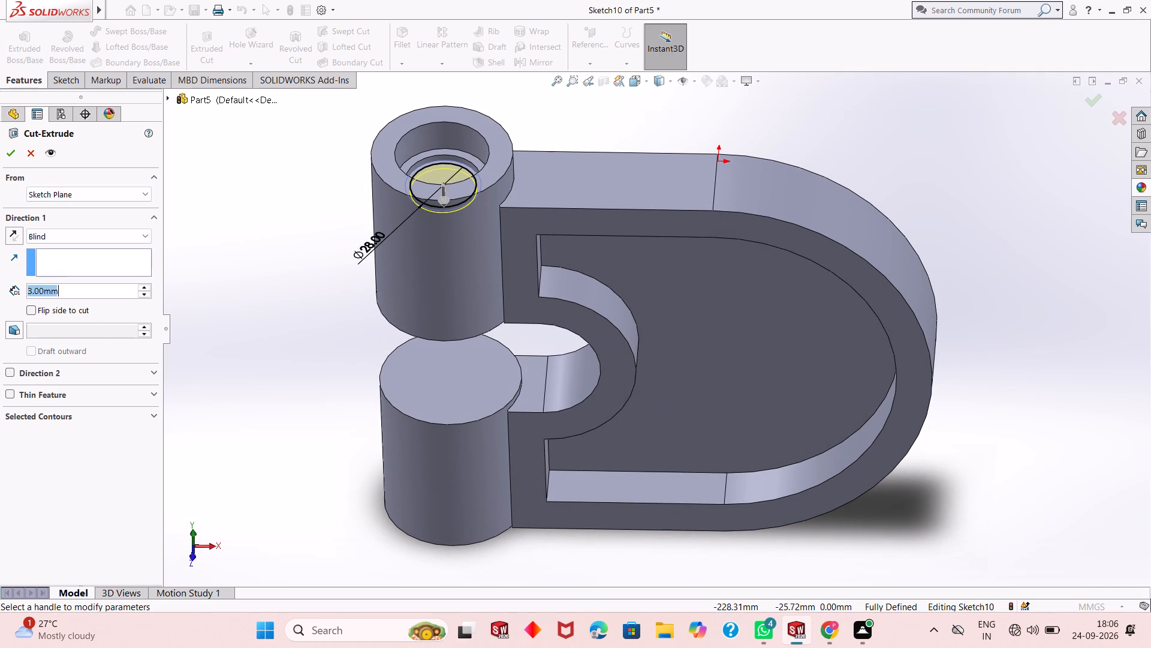
{"action": "key", "text": "8"}
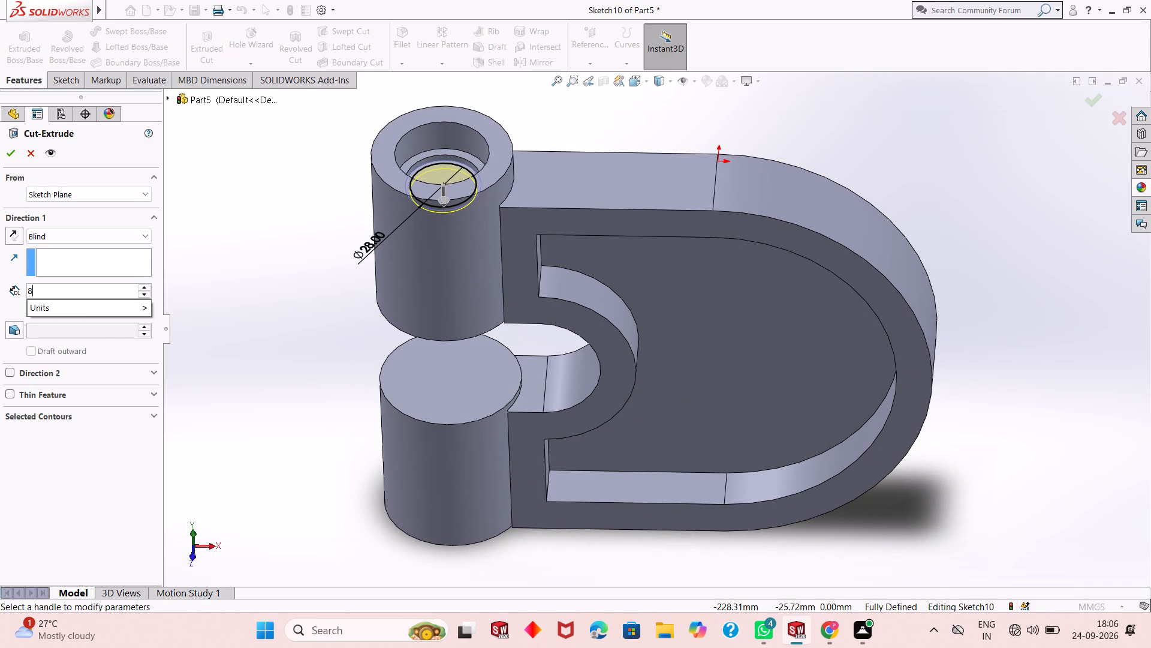
{"action": "key", "text": "BackSpace"}
{"action": "type", "text": "75"}
{"action": "key", "text": "Return"}
{"action": "middle_click_drag", "start_coordinate": [348, 371], "coordinate": [349, 361]}
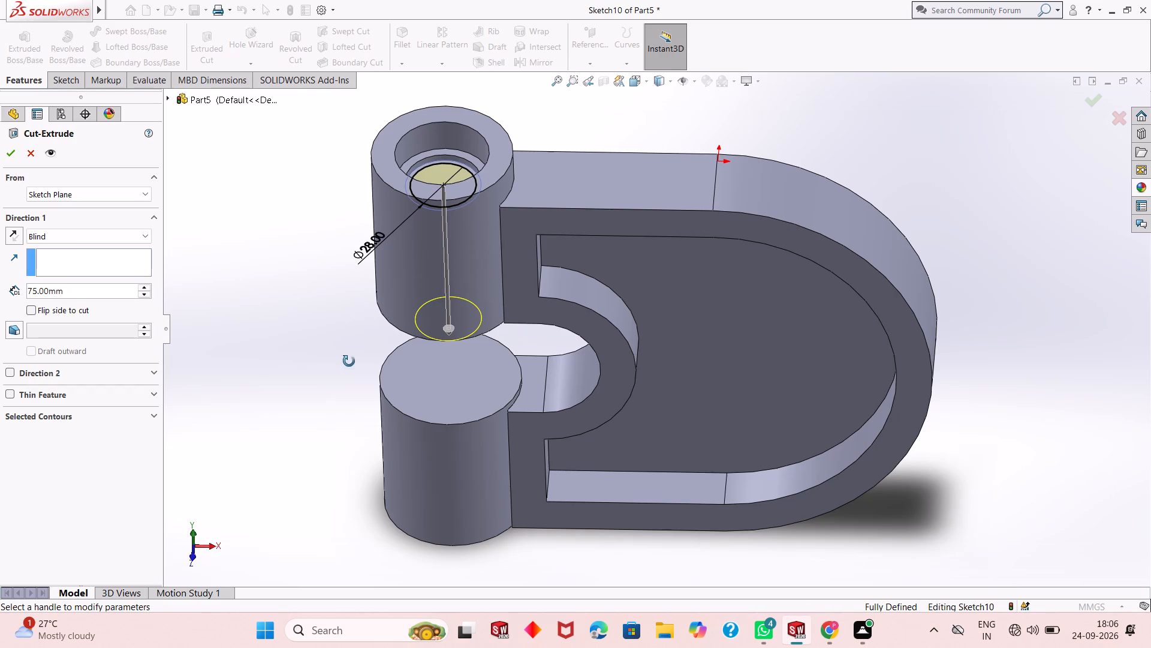
{"action": "middle_click_drag", "start_coordinate": [349, 361], "coordinate": [343, 301]}
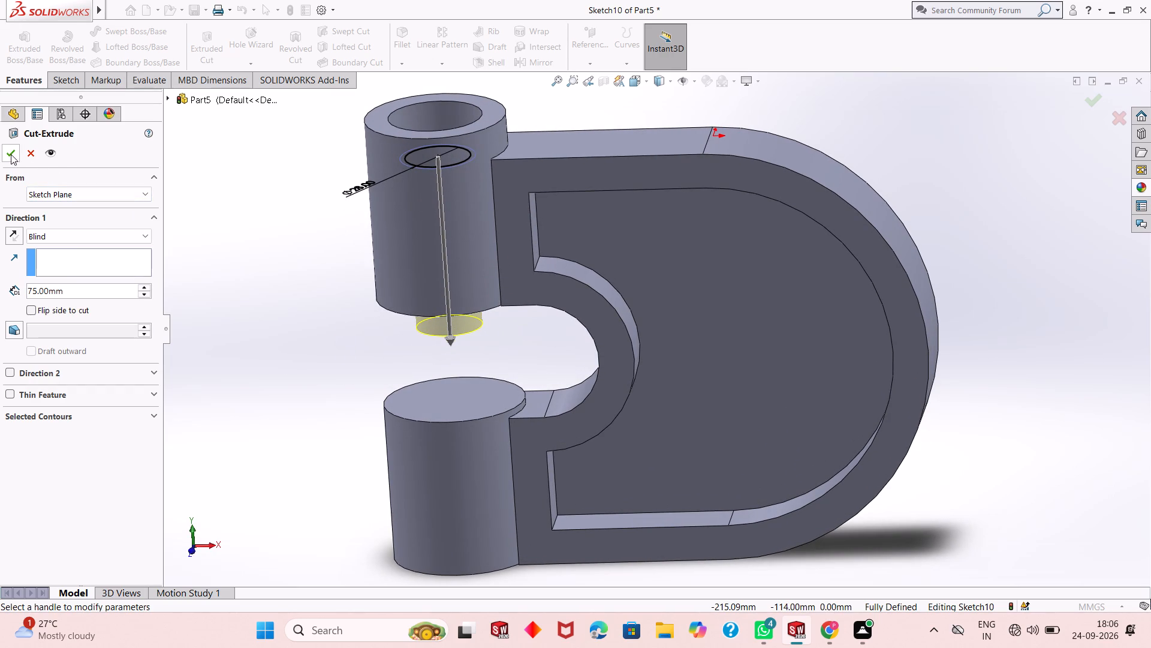
{"action": "left_click", "coordinate": [11, 154]}
{"action": "left_click", "coordinate": [260, 242]}
{"action": "middle_click_drag", "start_coordinate": [373, 206], "coordinate": [375, 377]}
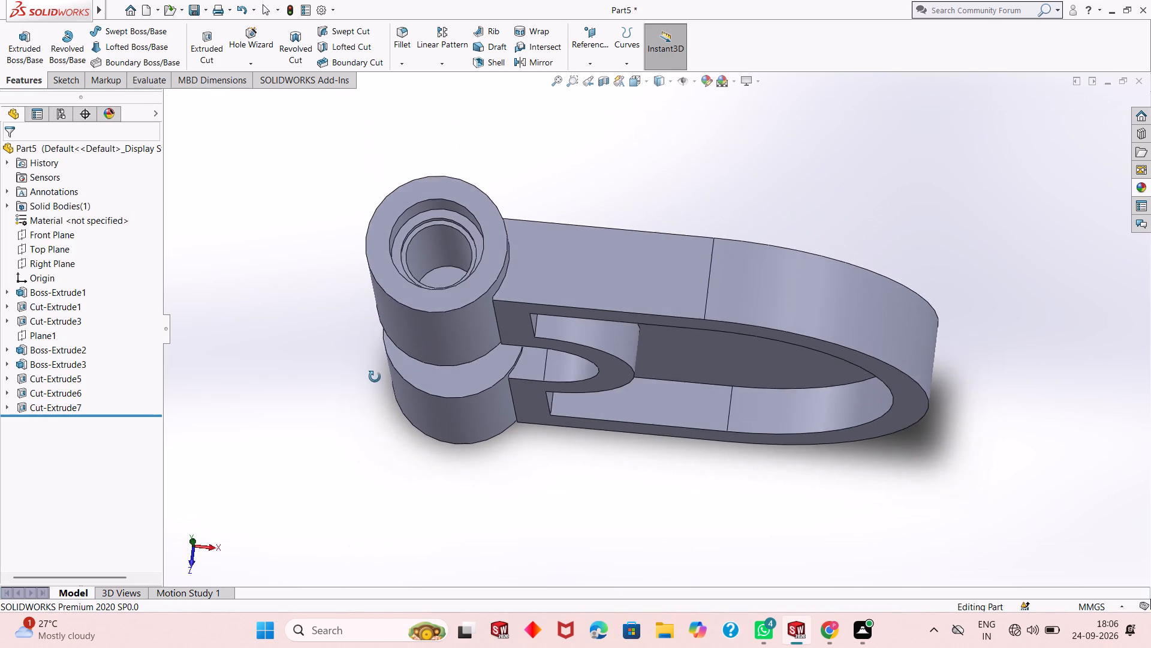
{"action": "middle_click_drag", "start_coordinate": [375, 377], "coordinate": [375, 381]}
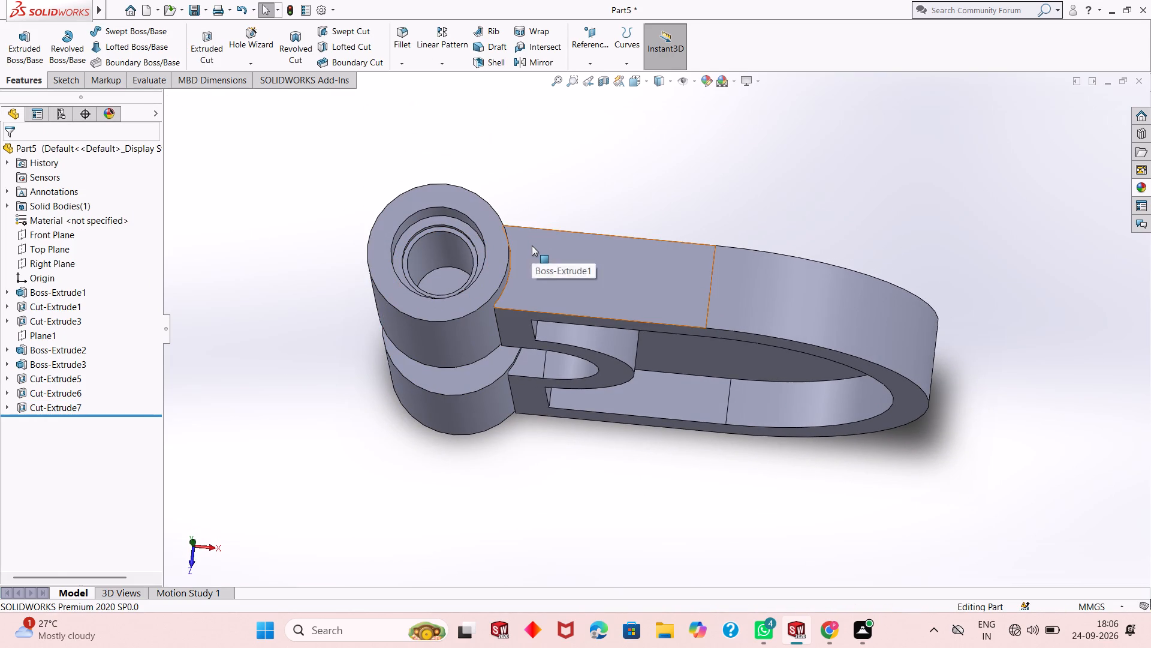
Sketch a concentric circle about 19 mm in diameter on the top face of the lower cylinder.
{"action": "middle_click_drag", "start_coordinate": [519, 365], "coordinate": [518, 305]}
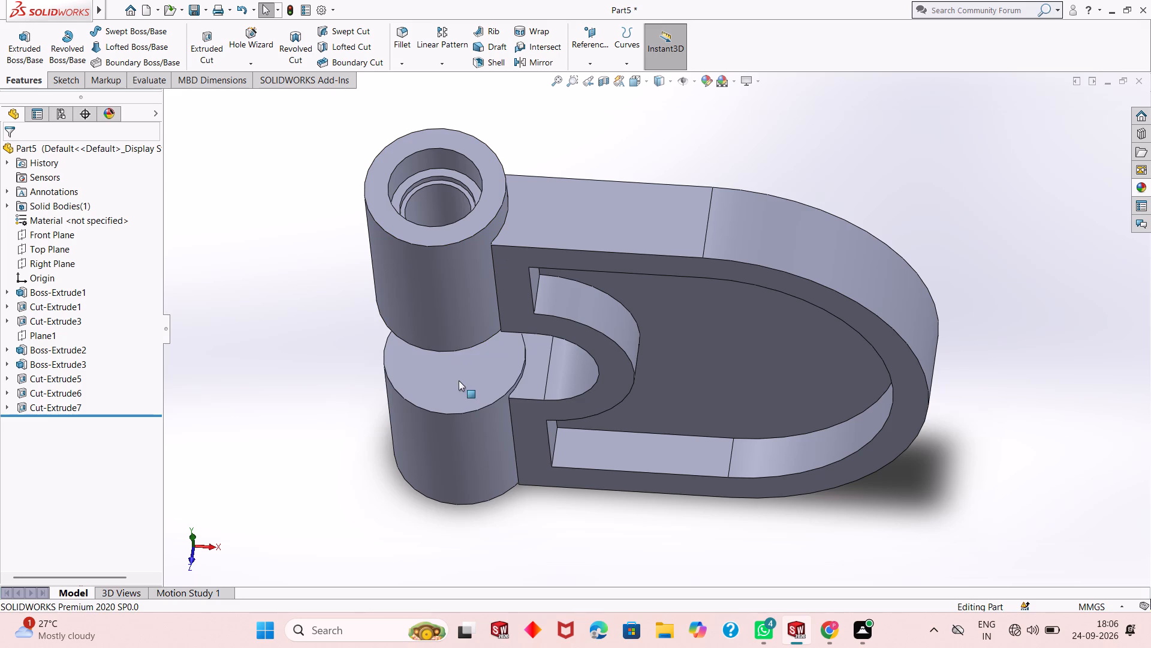
{"action": "left_click", "coordinate": [463, 383]}
{"action": "left_click", "coordinate": [517, 347]}
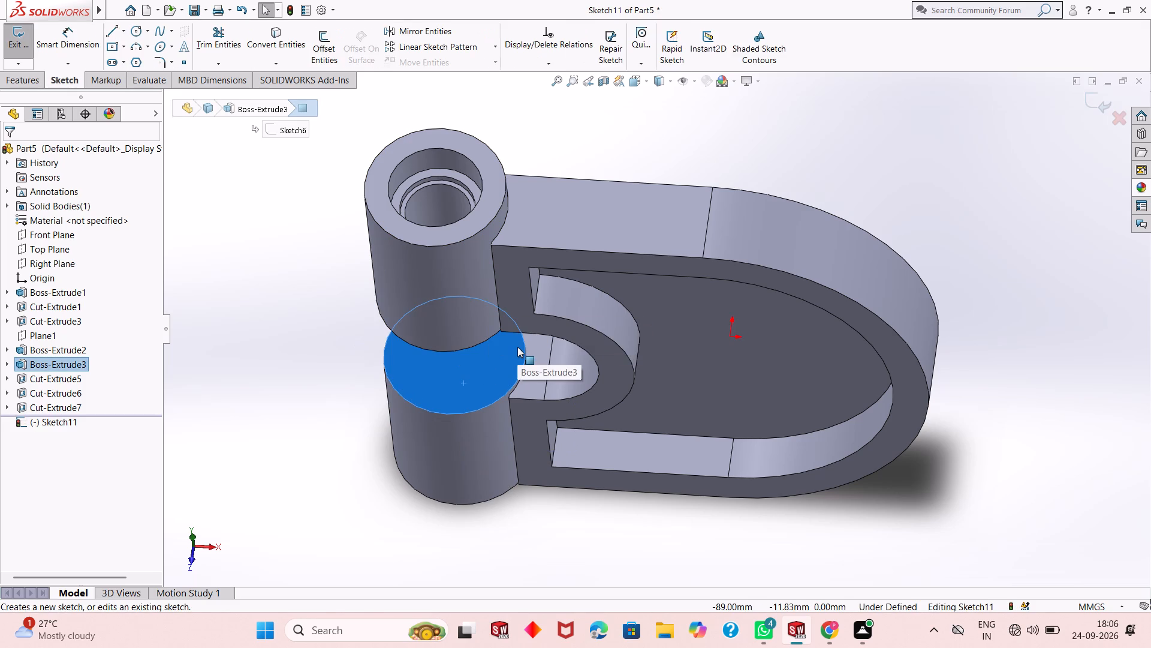
{"action": "key", "text": "ctrl+8"}
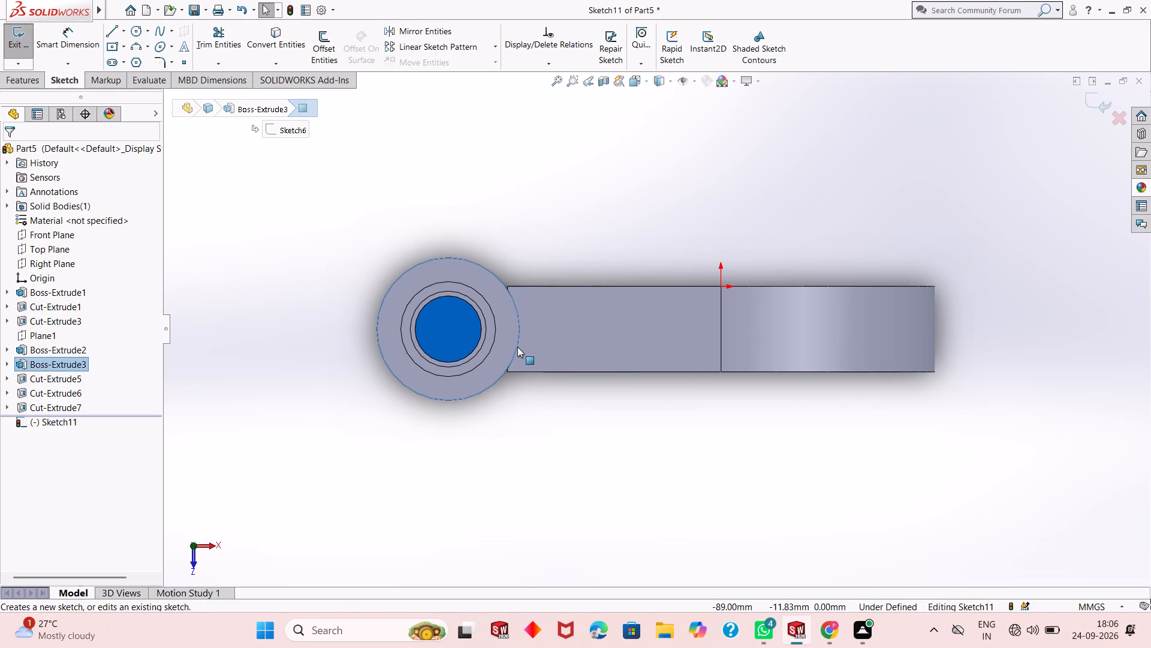
{"action": "key", "text": "Escape"}
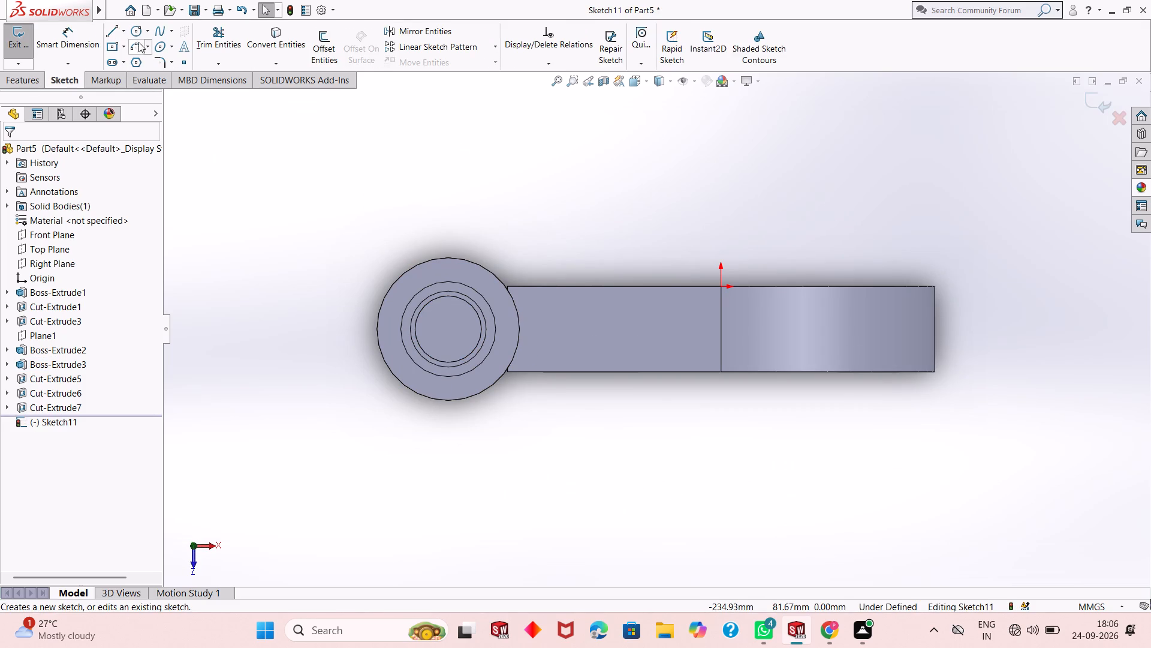
{"action": "left_click", "coordinate": [135, 34]}
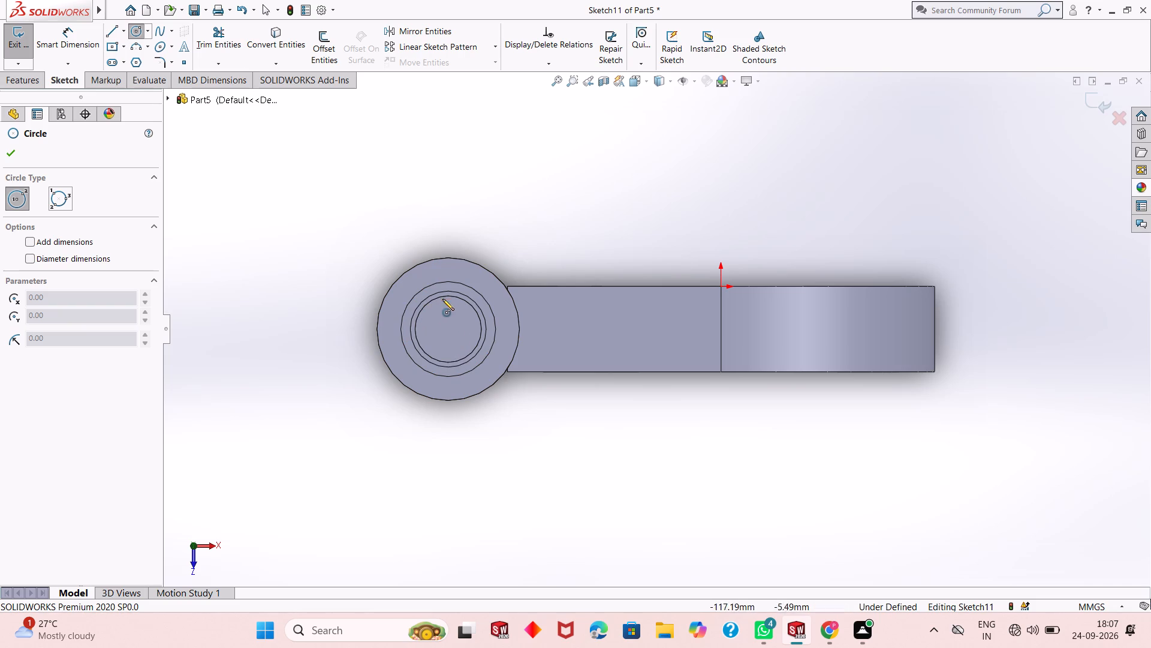
{"action": "left_click", "coordinate": [447, 328]}
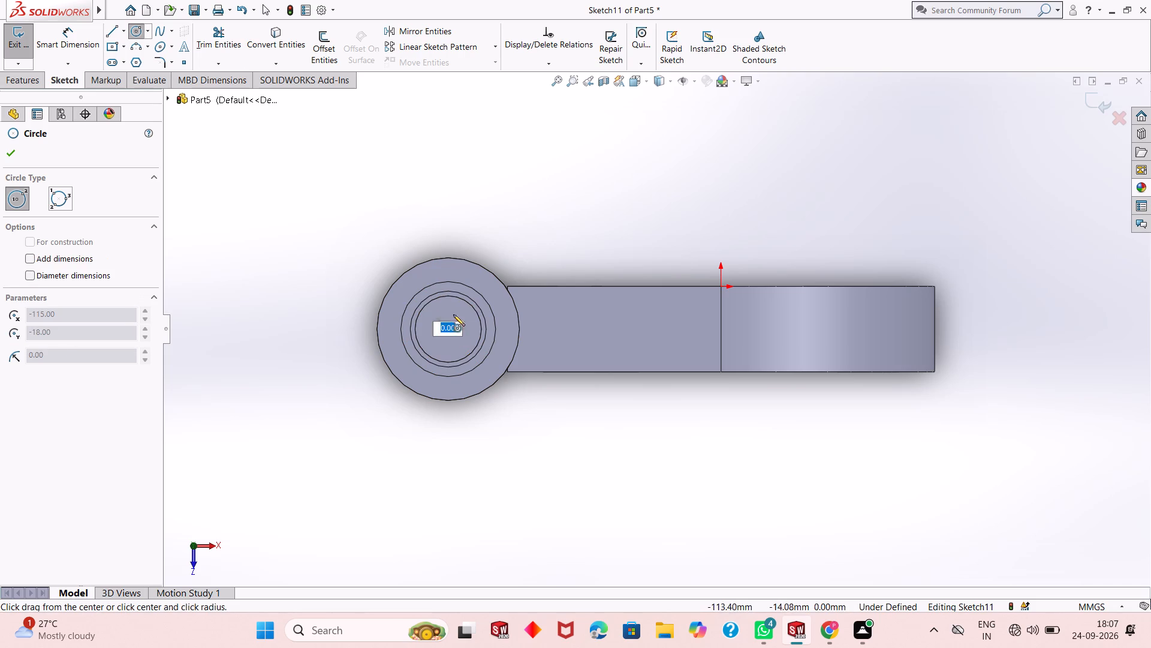
{"action": "left_click", "coordinate": [456, 308]}
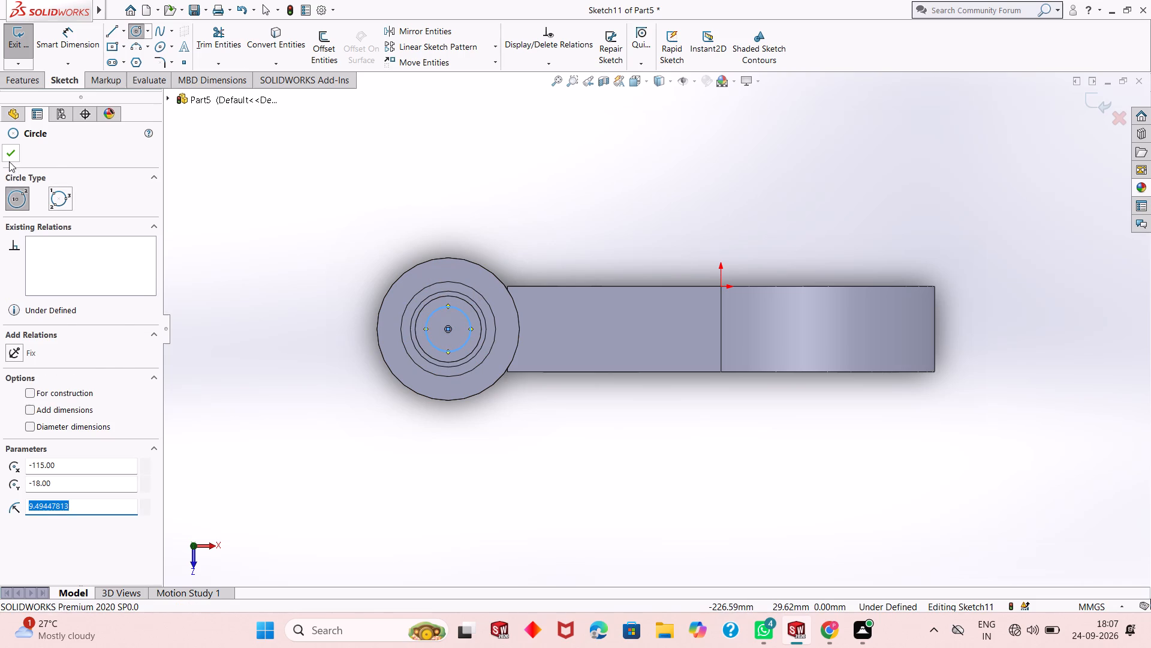
{"action": "left_click", "coordinate": [9, 161]}
Dimension the new circle on the lower cylinder's top face with a diameter of 25 mm.
{"action": "left_click", "coordinate": [60, 46]}
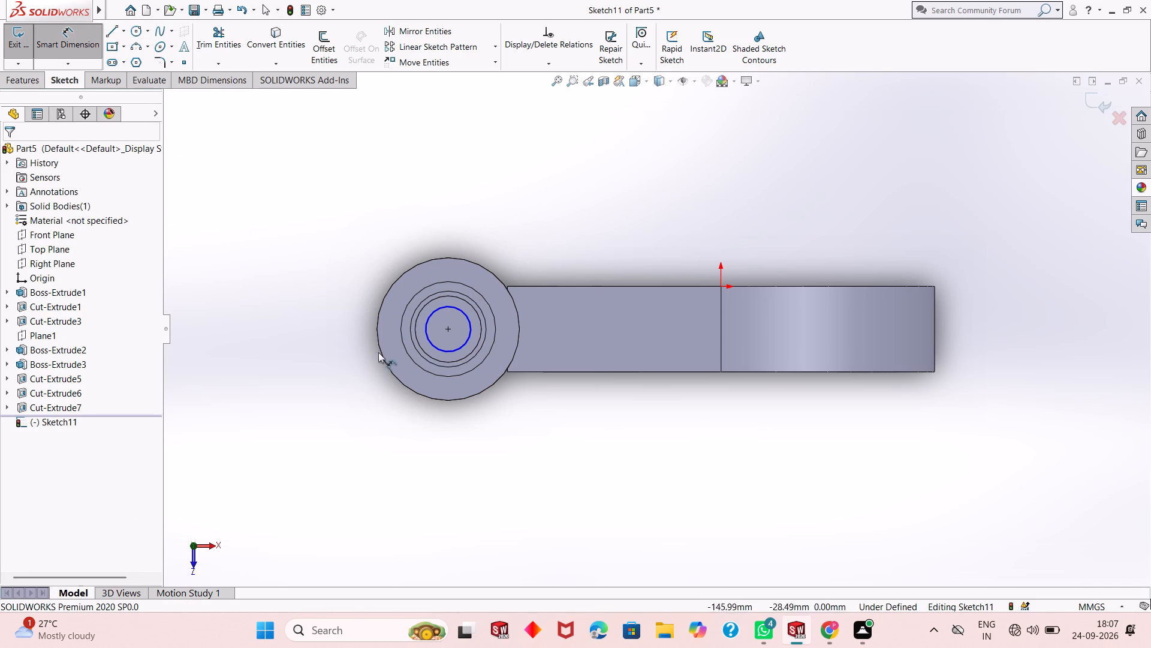
{"action": "left_click", "coordinate": [430, 346]}
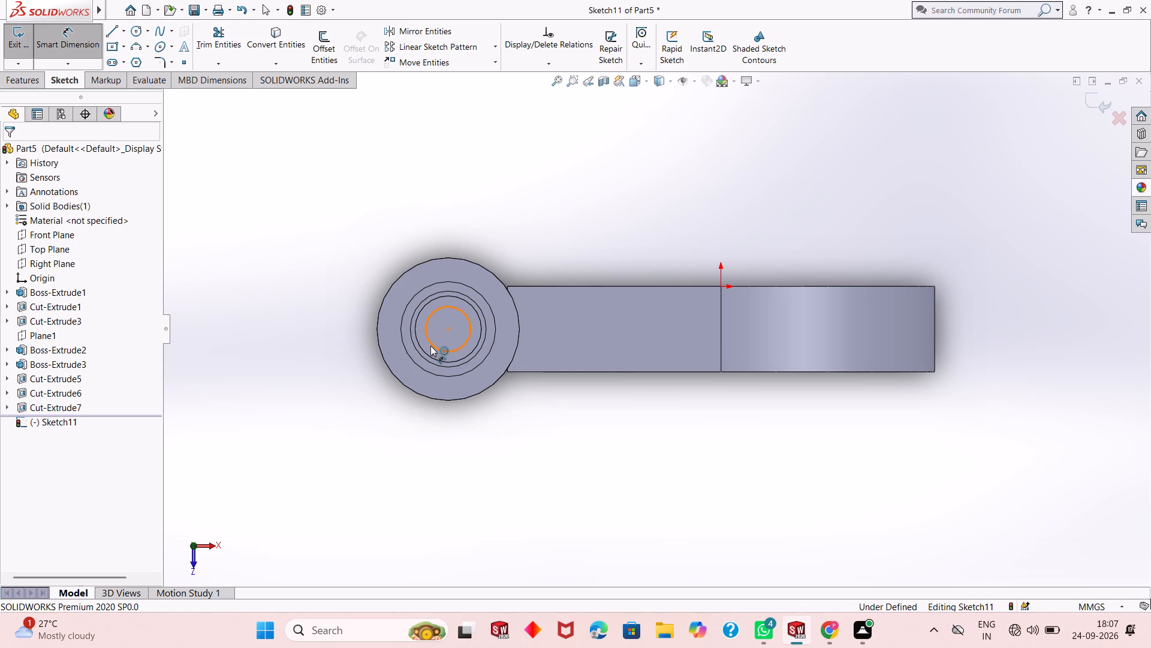
{"action": "left_click", "coordinate": [321, 408]}
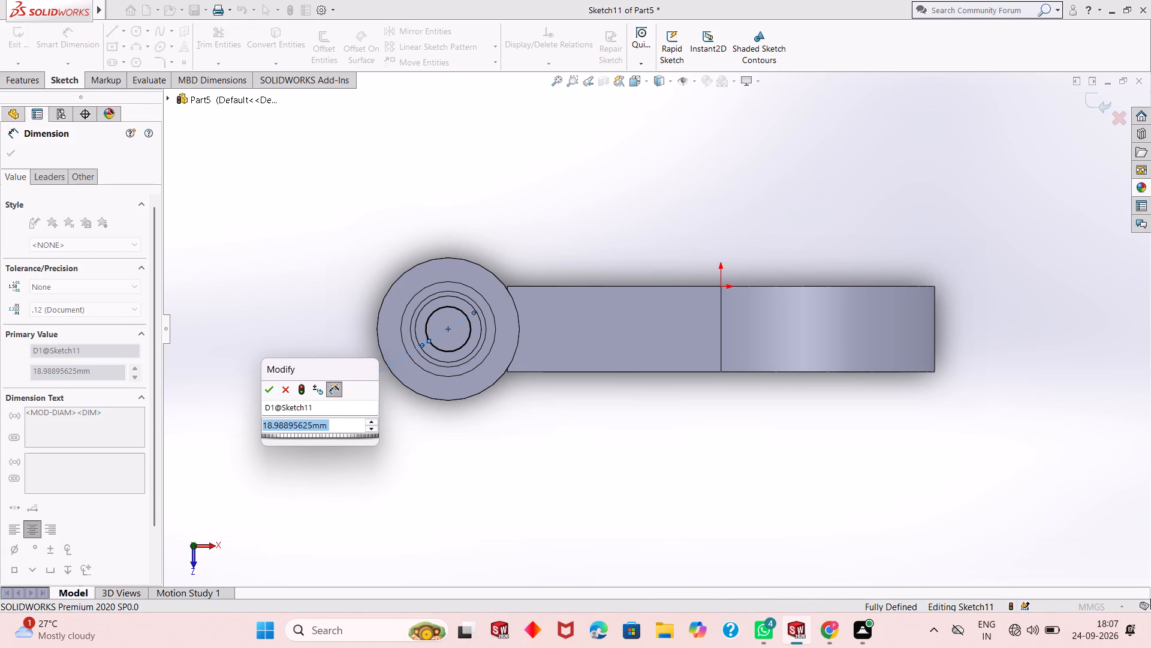
{"action": "type", "text": "25"}
{"action": "key", "text": "Return"}
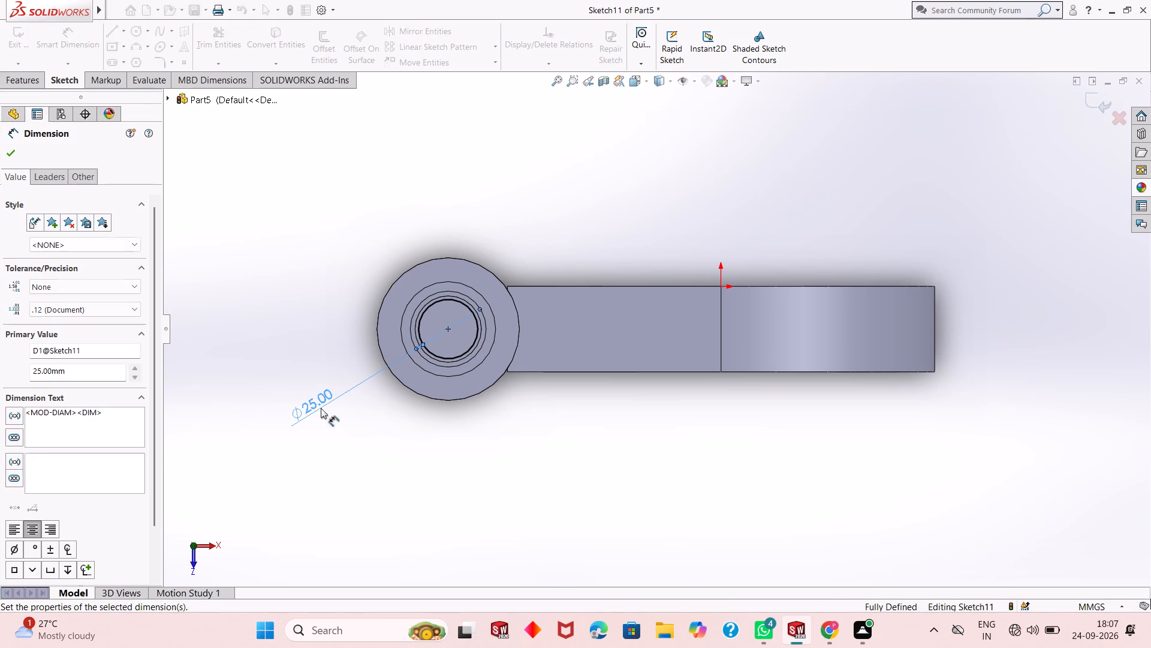
{"action": "left_click", "coordinate": [11, 153]}
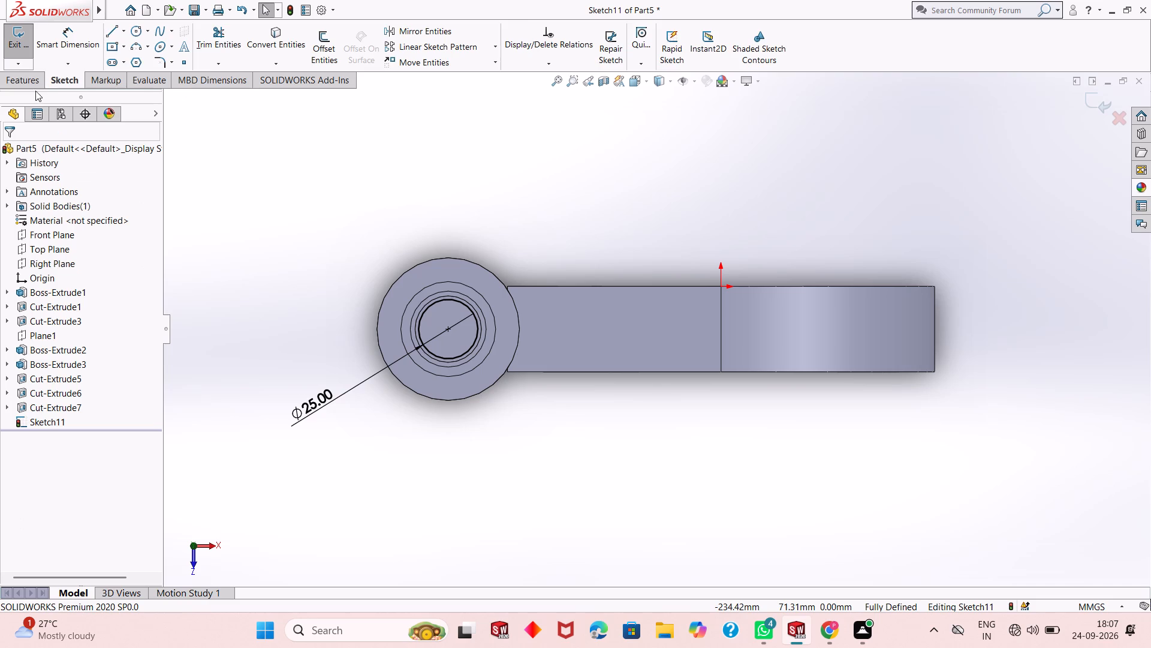
Extrude-cut the 25 mm circle down into the lower cylinder with a blind depth of 15 mm.
{"action": "left_click", "coordinate": [37, 83]}
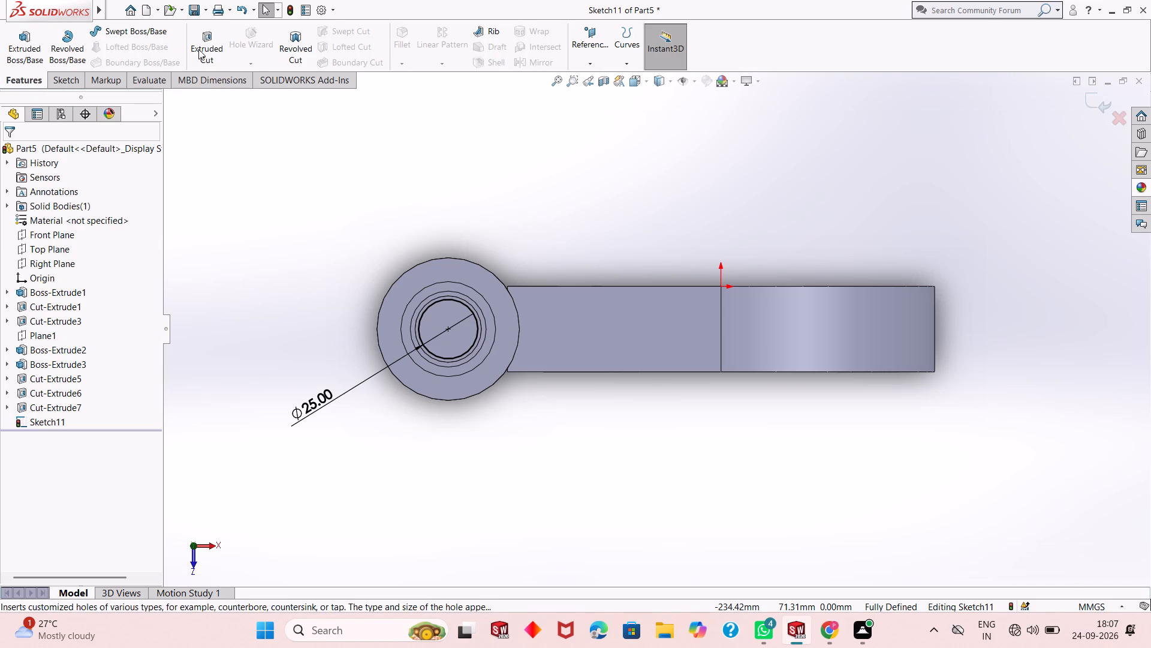
{"action": "left_click", "coordinate": [198, 49]}
{"action": "middle_click_drag", "start_coordinate": [505, 411], "coordinate": [510, 350]}
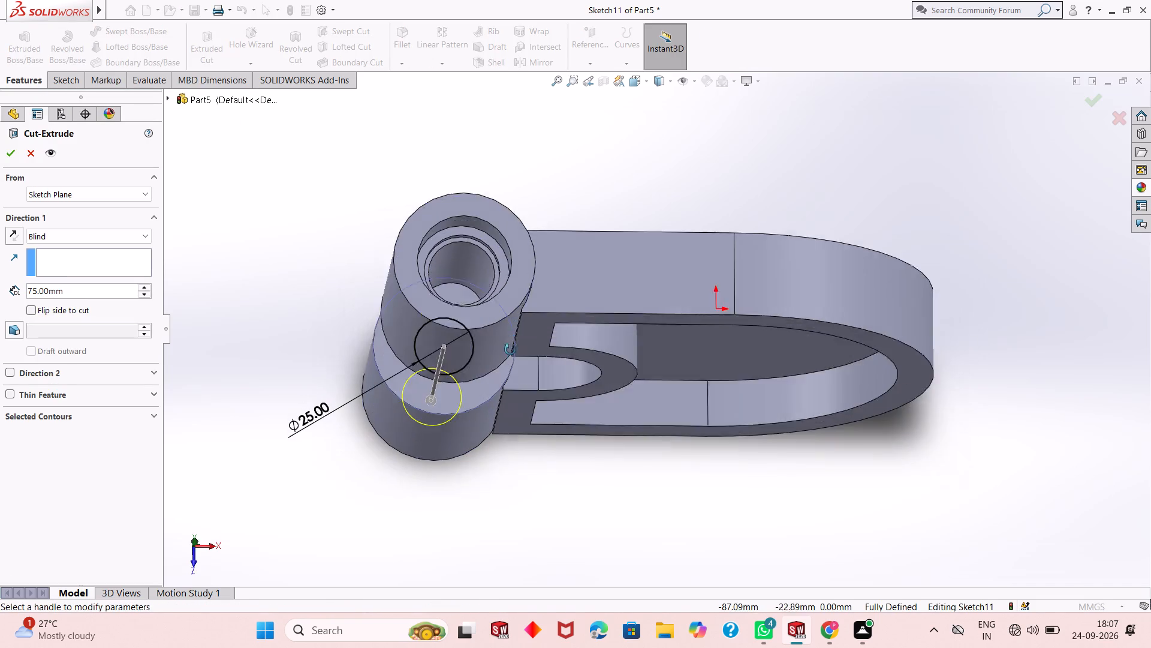
{"action": "middle_click_drag", "start_coordinate": [510, 350], "coordinate": [510, 302]}
{"action": "left_click", "coordinate": [71, 292]}
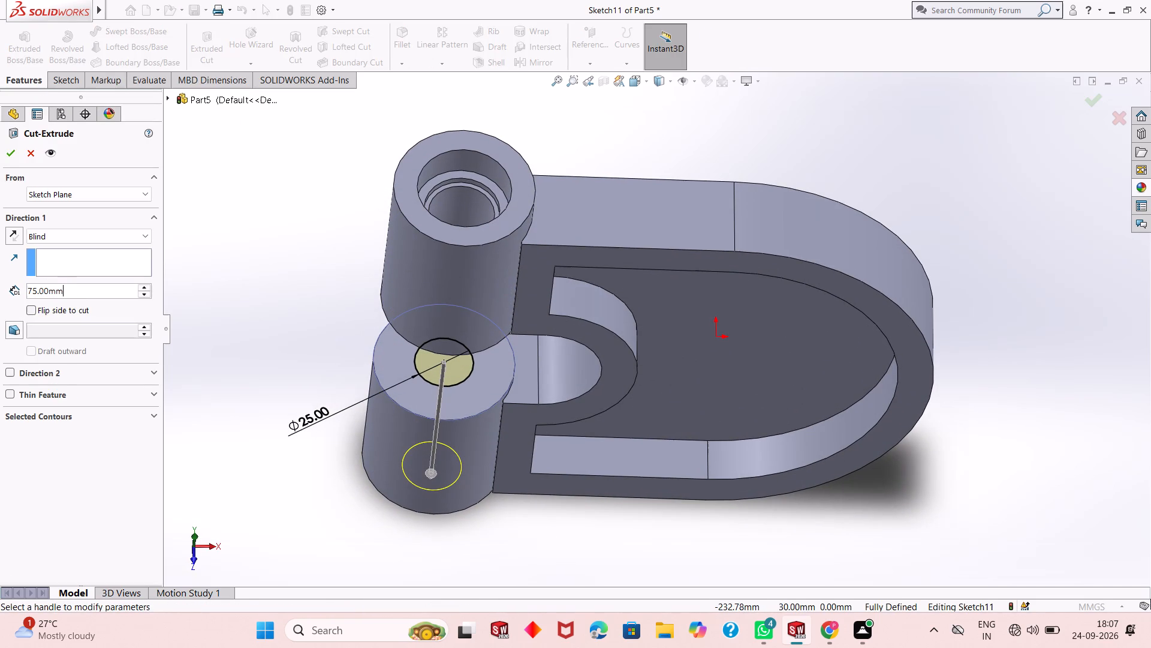
{"action": "left_click", "coordinate": [71, 292]}
{"action": "type", "text": "15"}
{"action": "key", "text": "Return"}
{"action": "left_click", "coordinate": [14, 158]}
{"action": "left_click", "coordinate": [271, 264]}
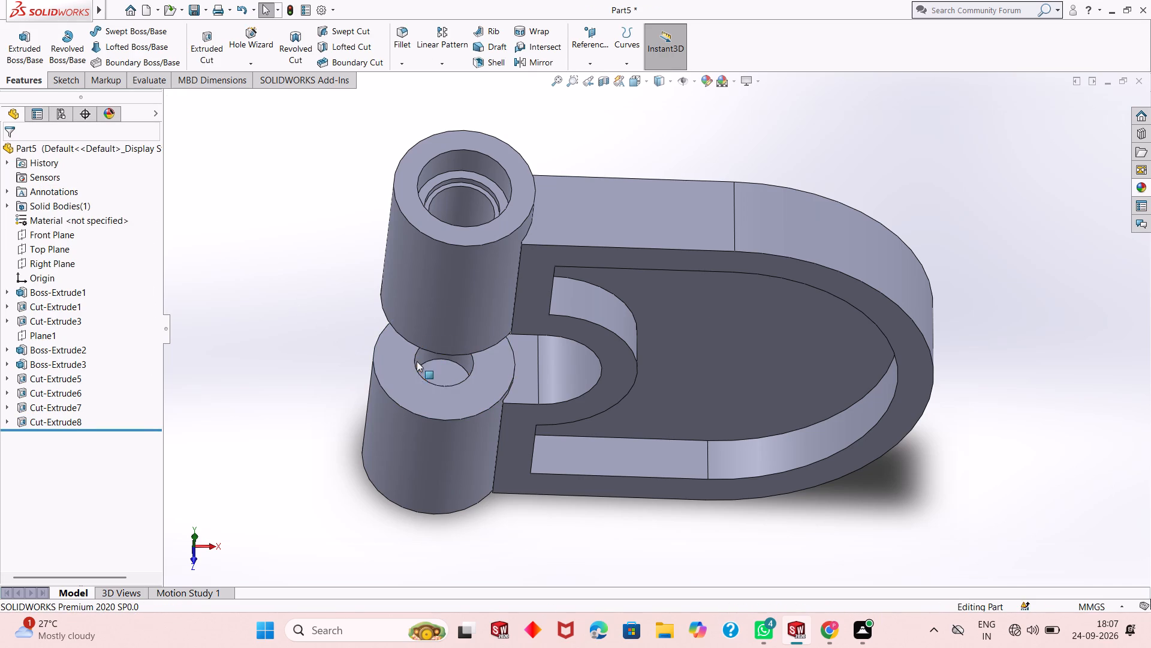
Sketch a concentric circle about 16 mm in diameter on the floor of the 25 mm recess in the lower cylinder.
{"action": "left_click", "coordinate": [440, 374]}
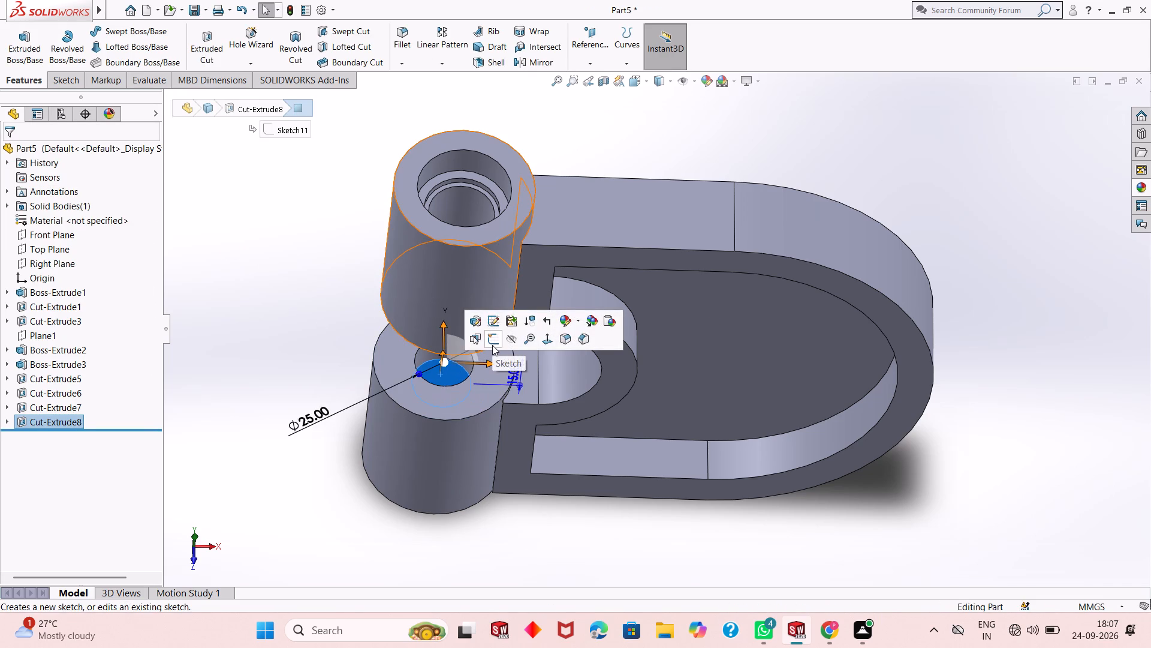
{"action": "left_click", "coordinate": [492, 345]}
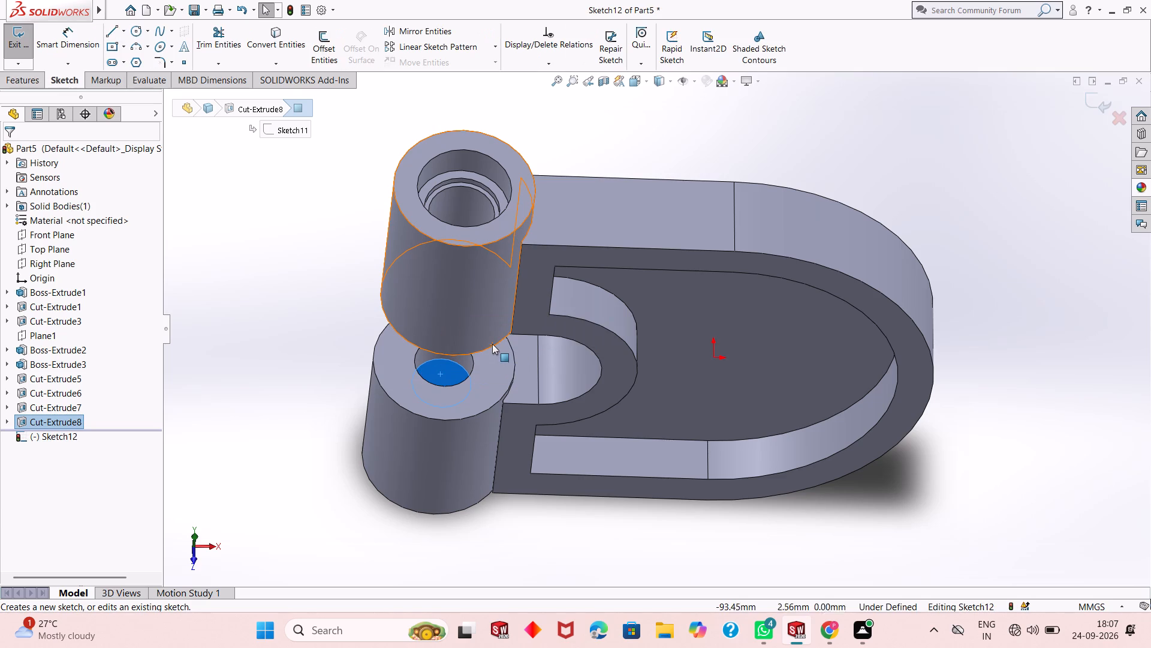
{"action": "key", "text": "ctrl+8"}
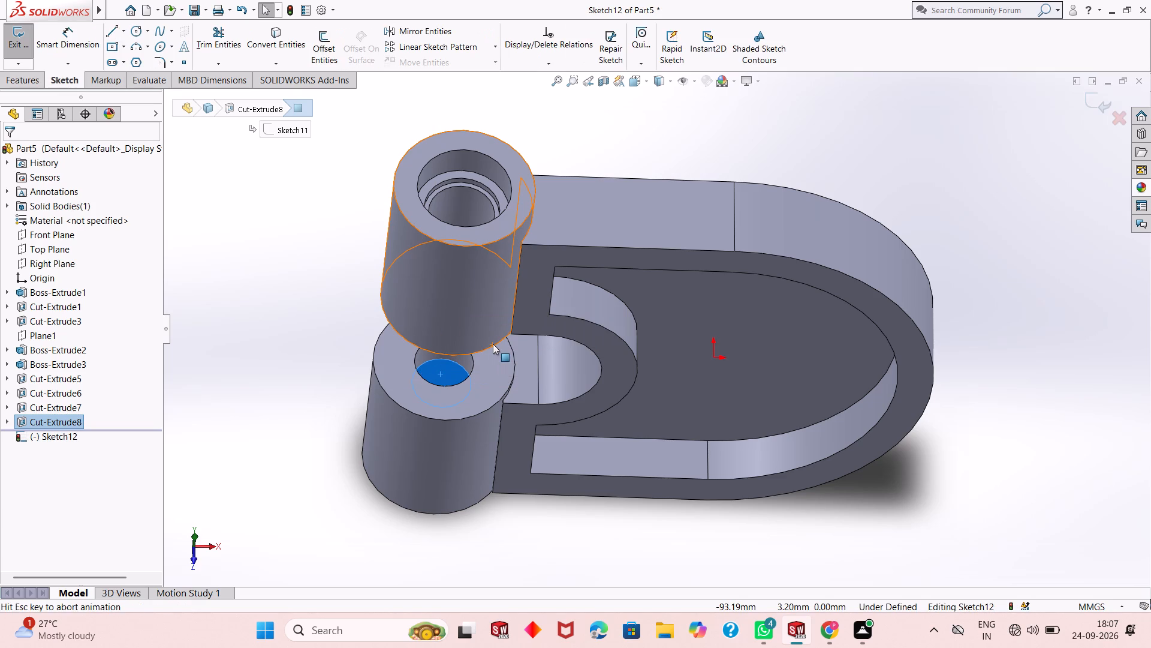
{"action": "key", "text": "Escape"}
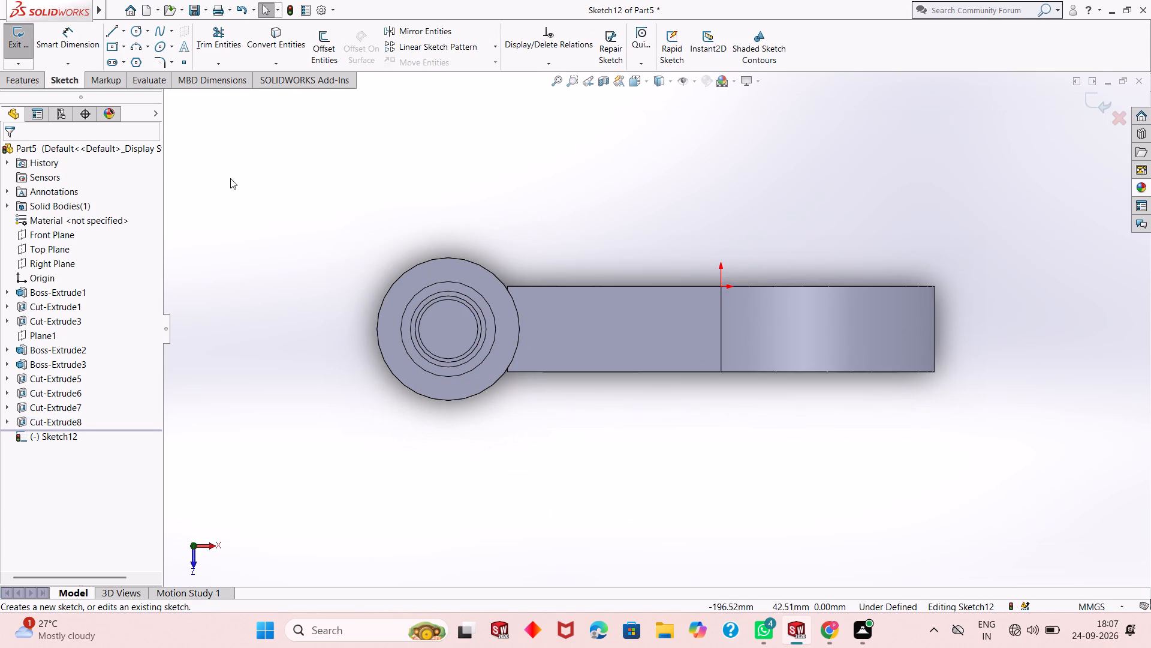
{"action": "left_click", "coordinate": [138, 35]}
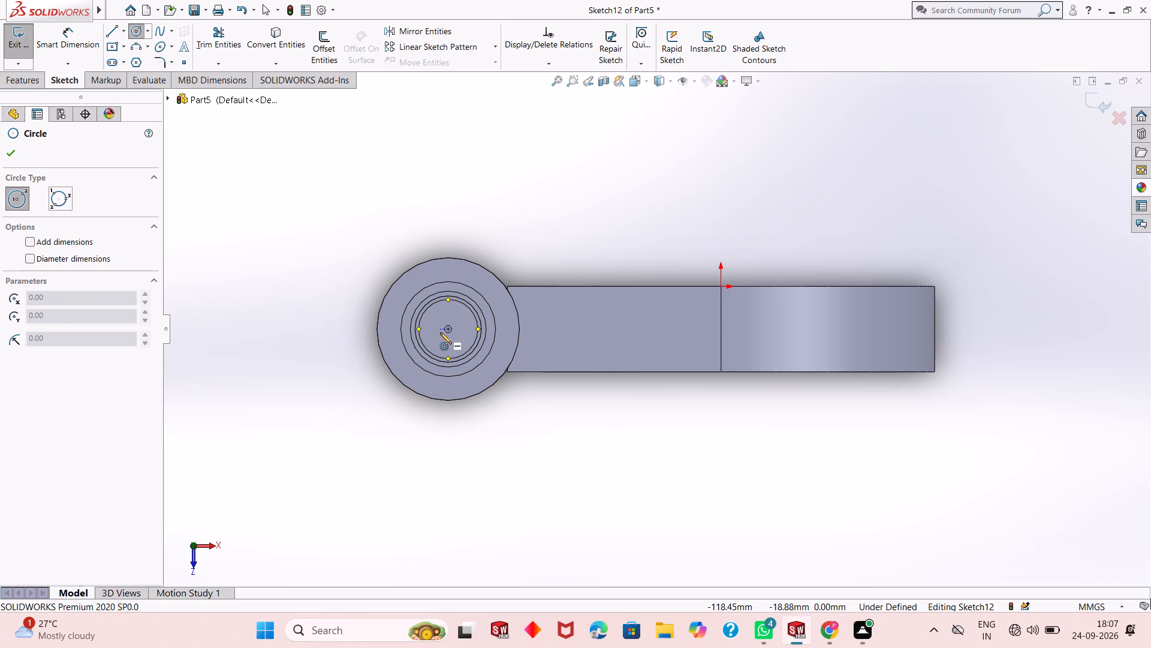
{"action": "left_click", "coordinate": [448, 328]}
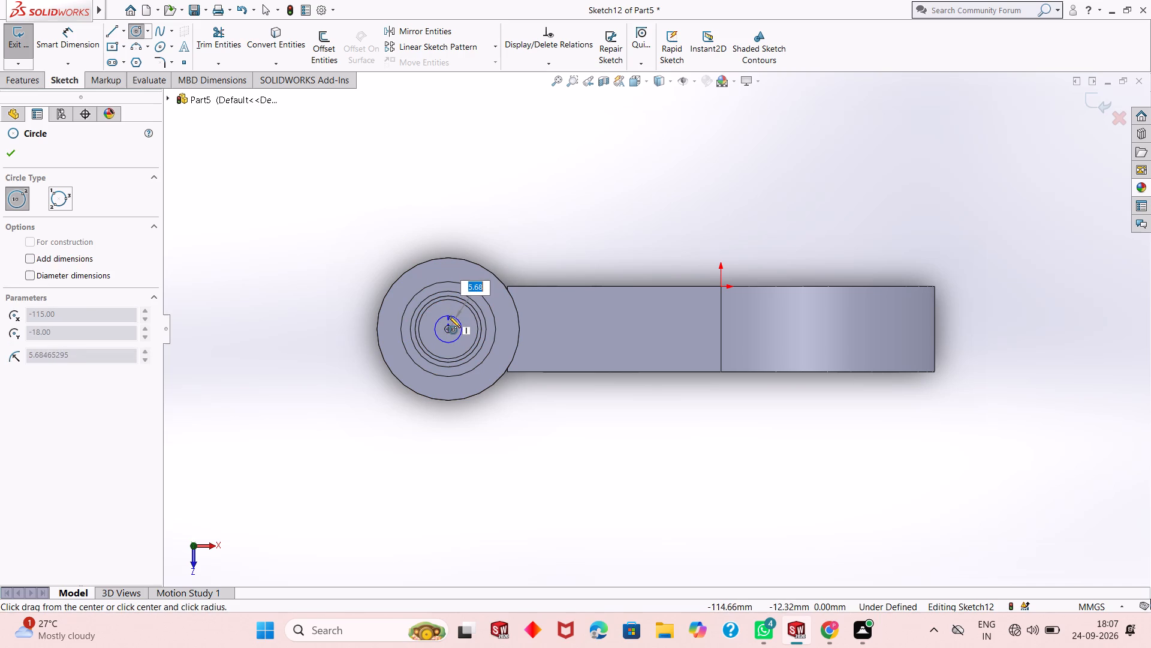
{"action": "left_click", "coordinate": [450, 310]}
{"action": "right_click", "coordinate": [290, 185]}
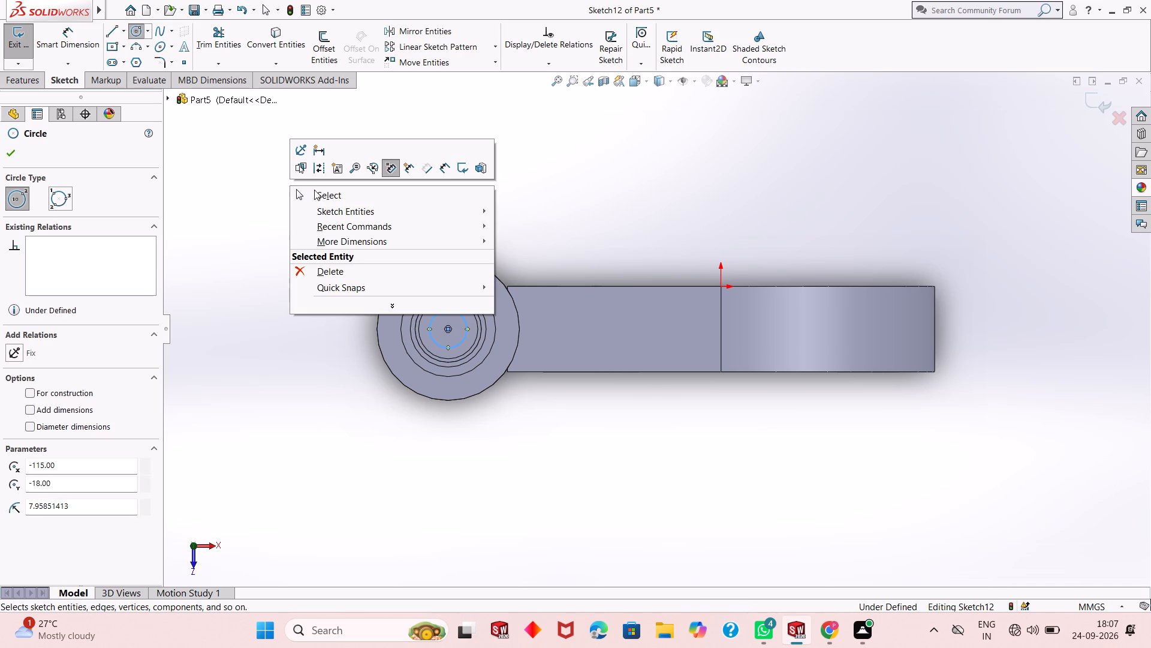
{"action": "left_click", "coordinate": [323, 193]}
Dimension the new circle on the 25 mm recess floor with a diameter of 16 mm.
{"action": "left_click", "coordinate": [86, 43]}
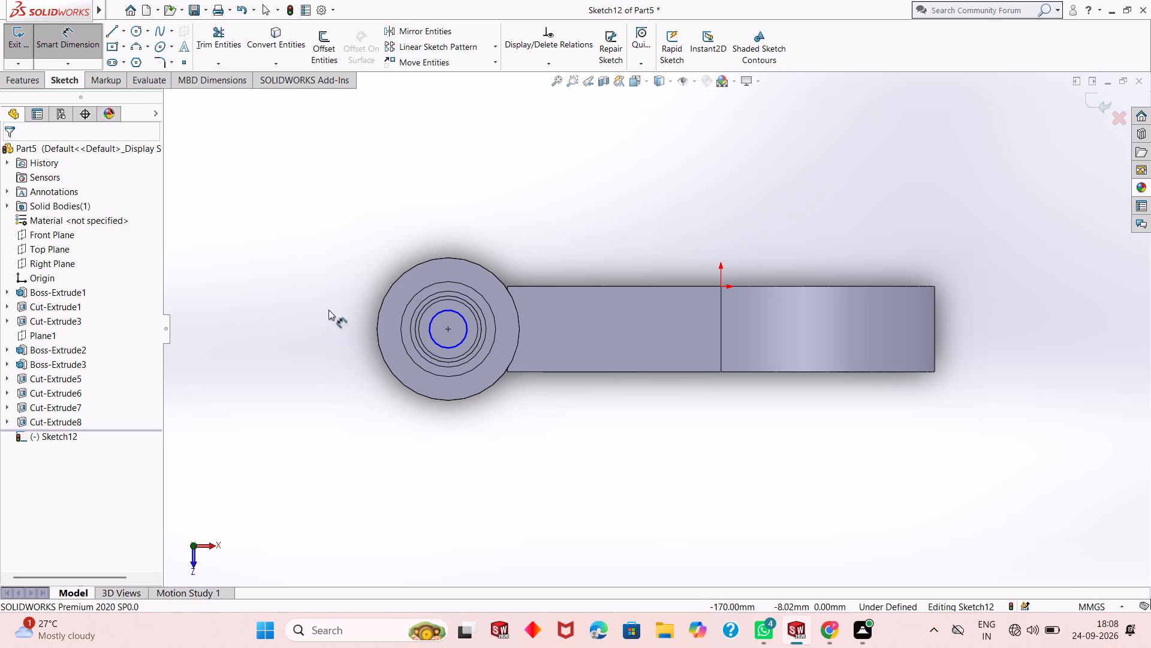
{"action": "left_click", "coordinate": [435, 343]}
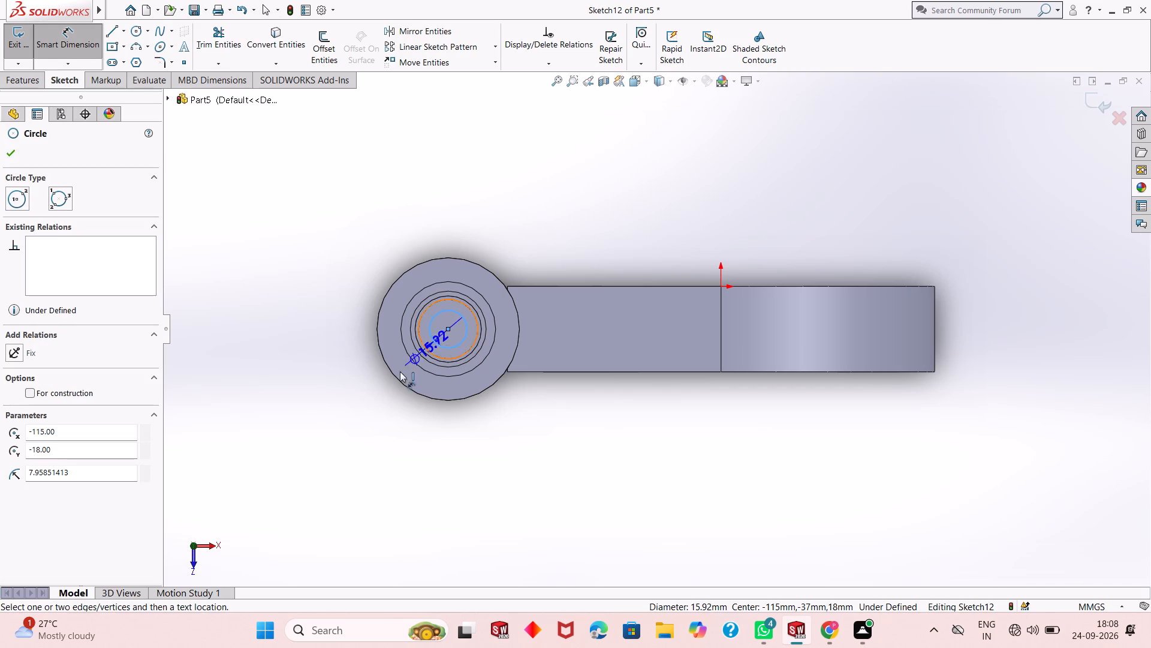
{"action": "left_click", "coordinate": [342, 423]}
{"action": "type", "text": "16"}
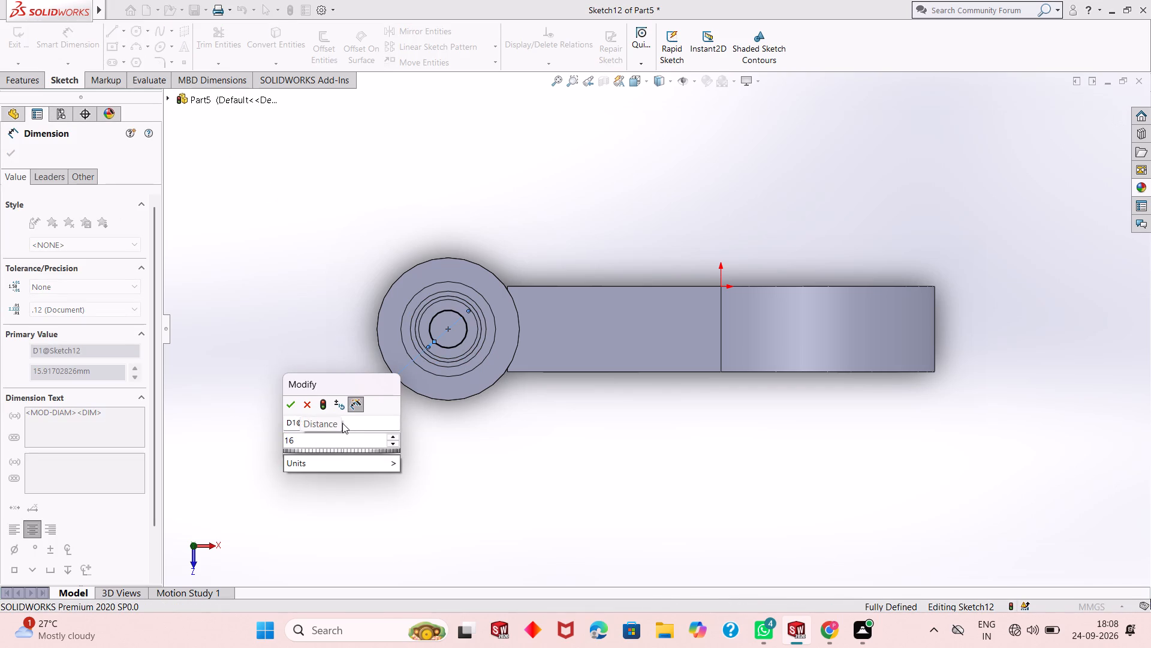
{"action": "key", "text": "Return"}
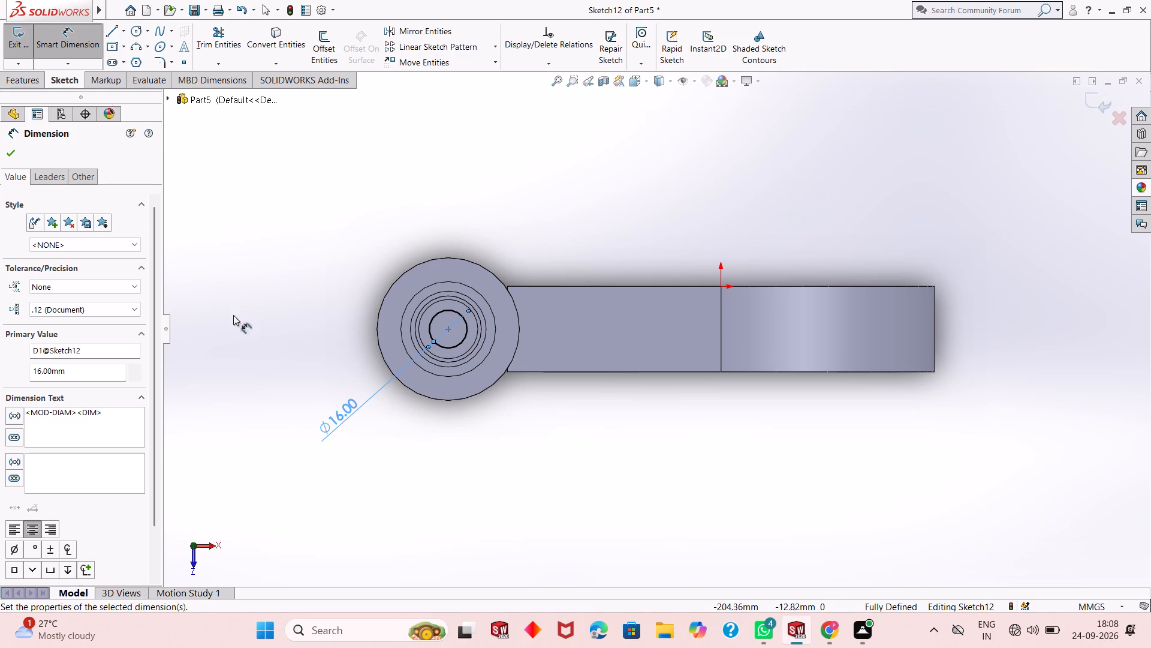
{"action": "left_click", "coordinate": [5, 154]}
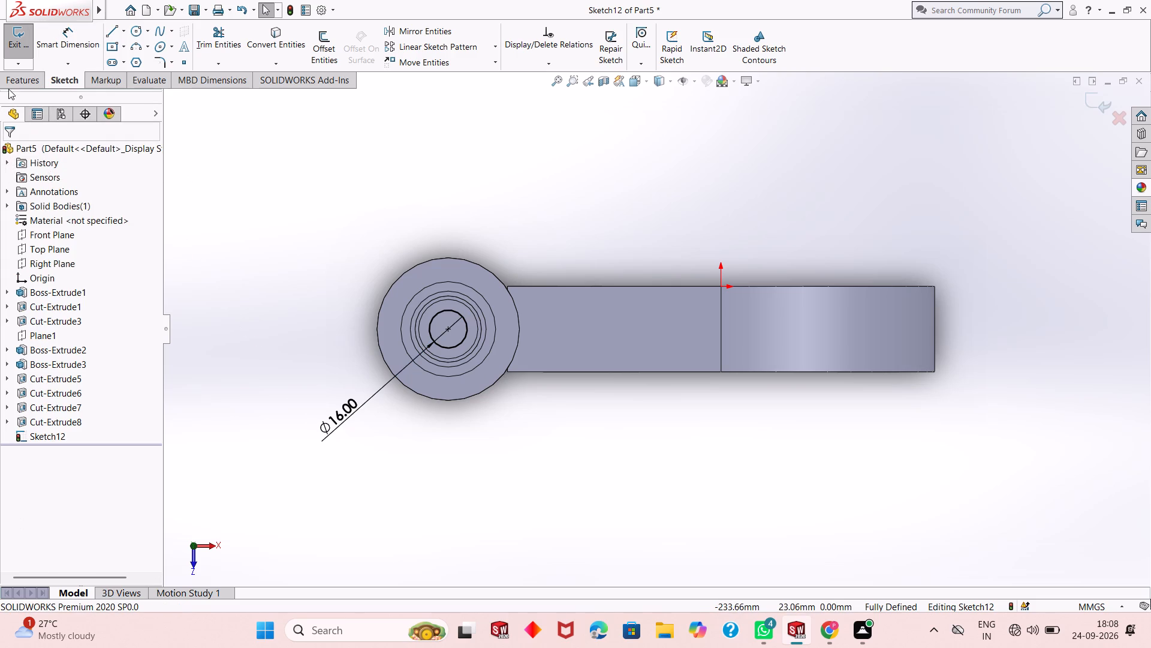
Extrude-cut the 16 mm circle down through the lower cylinder with the Through All end condition.
{"action": "left_click", "coordinate": [12, 83]}
{"action": "left_click", "coordinate": [197, 45]}
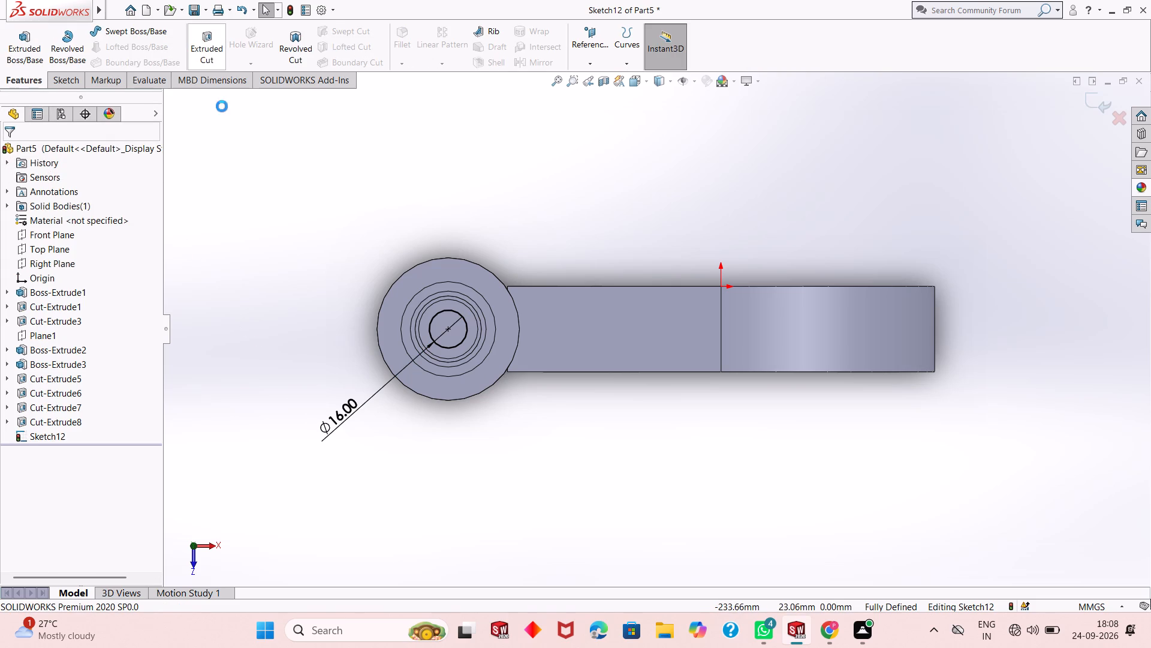
{"action": "middle_click_drag", "start_coordinate": [450, 436], "coordinate": [456, 287]}
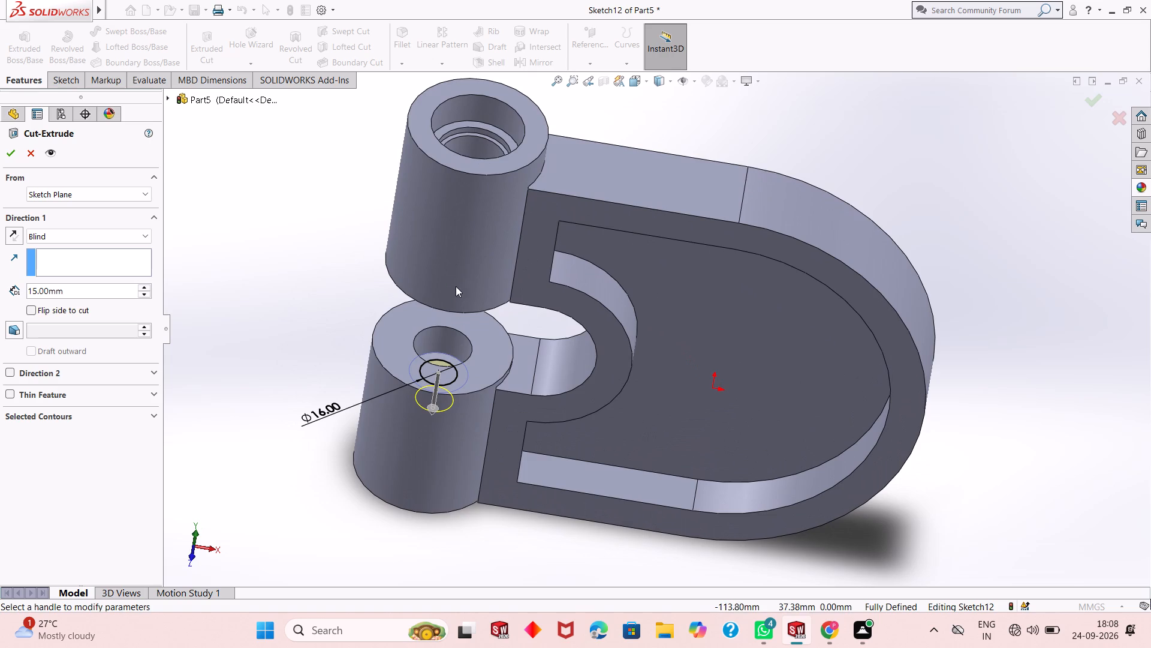
{"action": "scroll", "coordinate": [431, 352], "scroll_direction": "up", "scroll_amount": 1}
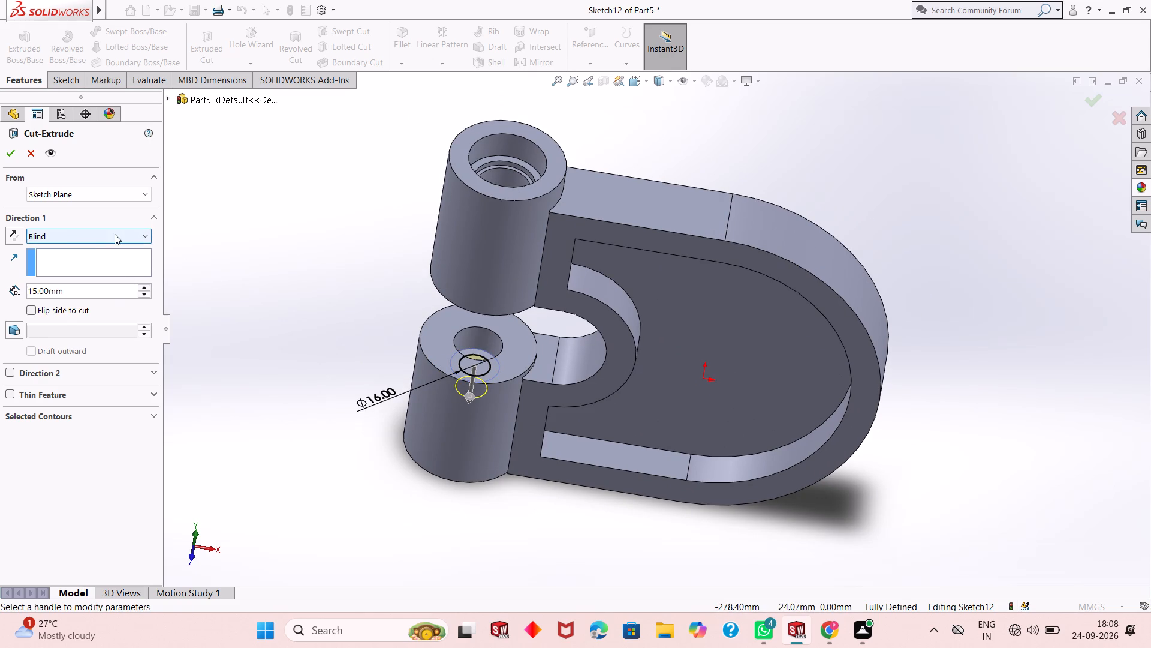
{"action": "left_click", "coordinate": [115, 234]}
{"action": "left_click", "coordinate": [117, 254]}
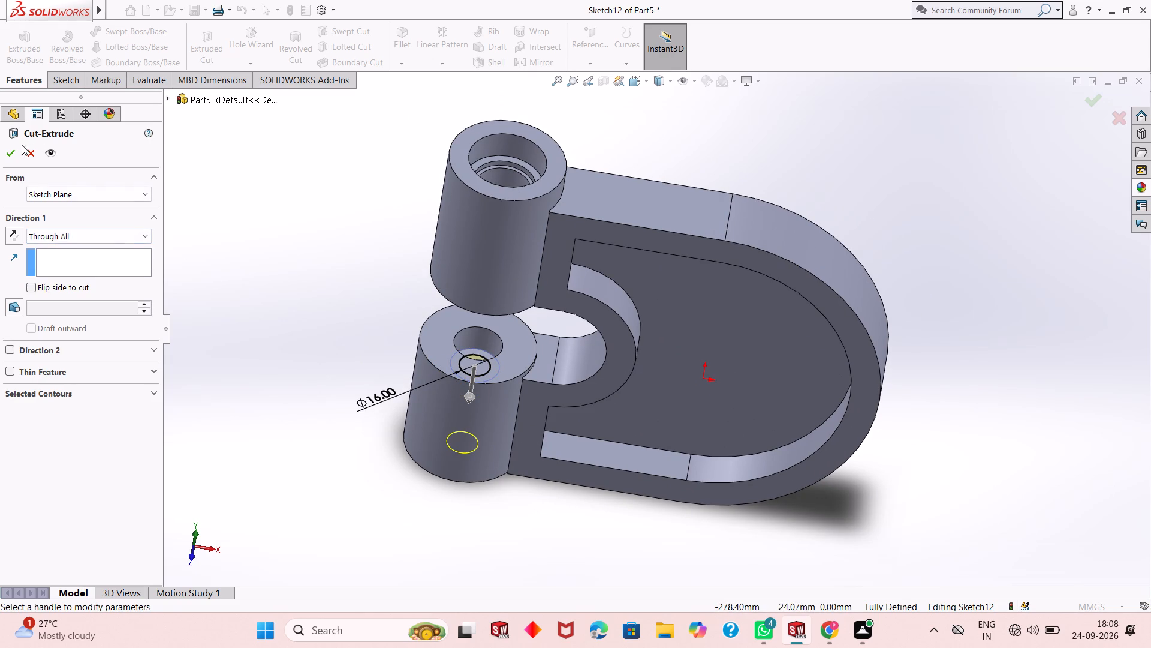
{"action": "left_click", "coordinate": [13, 151]}
{"action": "left_click", "coordinate": [304, 306]}
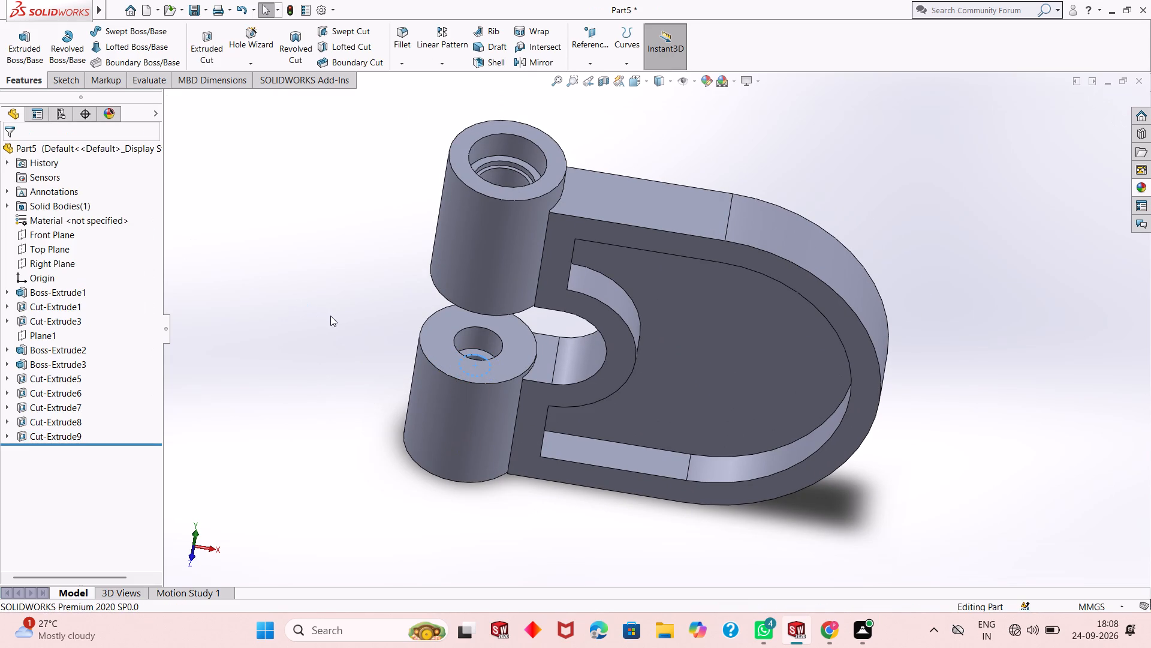
{"action": "middle_click_drag", "start_coordinate": [330, 316], "coordinate": [321, 337]}
{"action": "scroll", "coordinate": [326, 337], "scroll_direction": "up", "scroll_amount": 1}
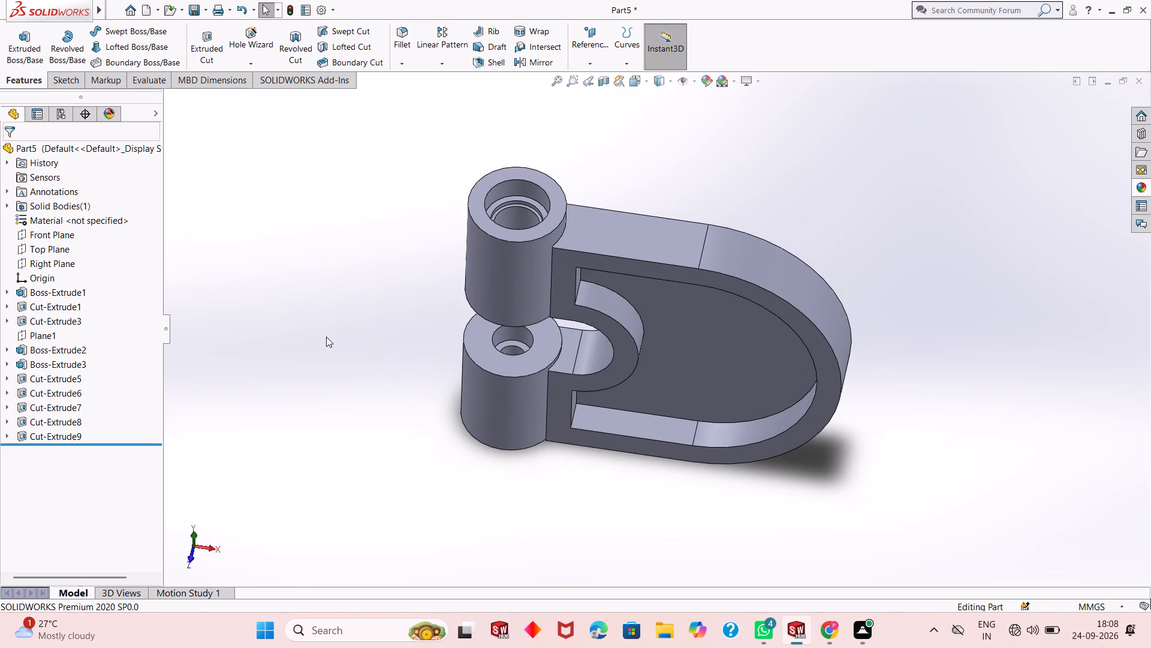
Examine the bored cylinders, the pocket and the opening of the D-shaped solid from several angles.
{"action": "scroll", "coordinate": [666, 276], "scroll_direction": "down", "scroll_amount": 1}
{"action": "middle_click_drag", "start_coordinate": [658, 389], "coordinate": [665, 347]}
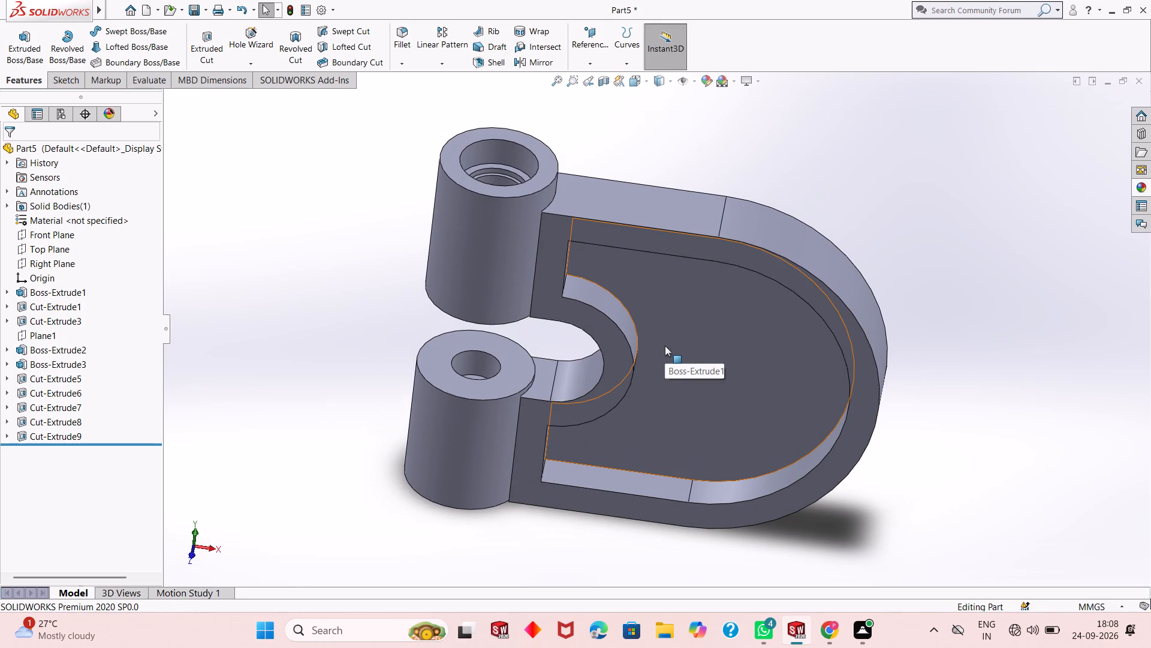
{"action": "scroll", "coordinate": [641, 384], "scroll_direction": "up", "scroll_amount": 1}
{"action": "scroll", "coordinate": [813, 238], "scroll_direction": "down", "scroll_amount": 1}
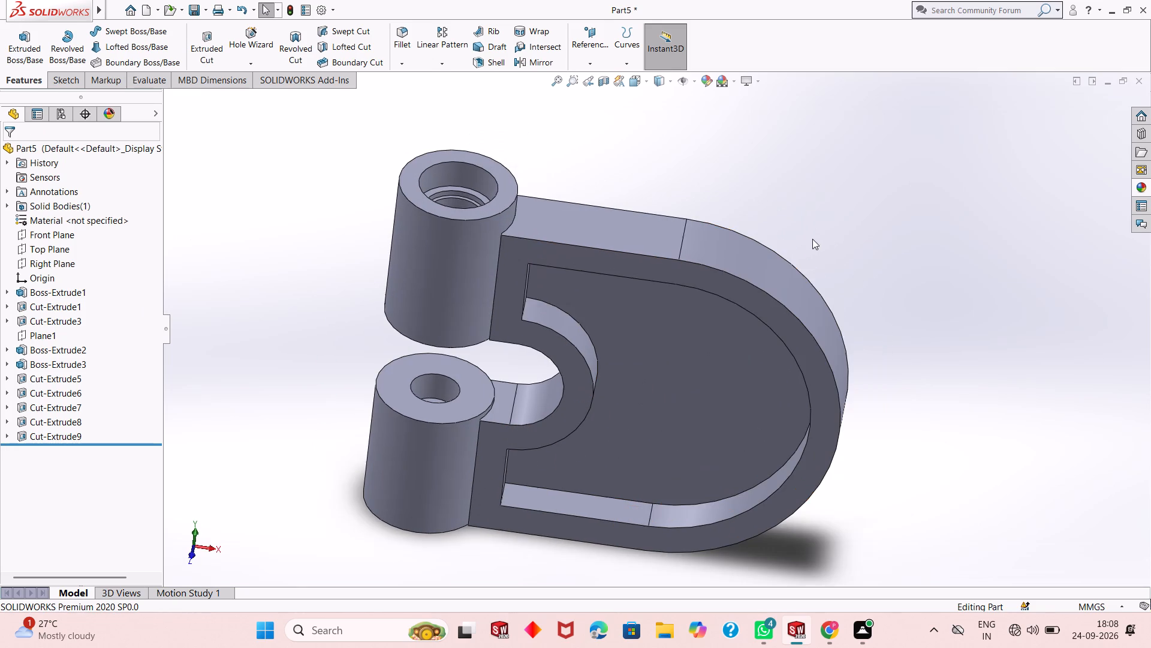
{"action": "middle_click_drag", "start_coordinate": [697, 439], "coordinate": [700, 500]}
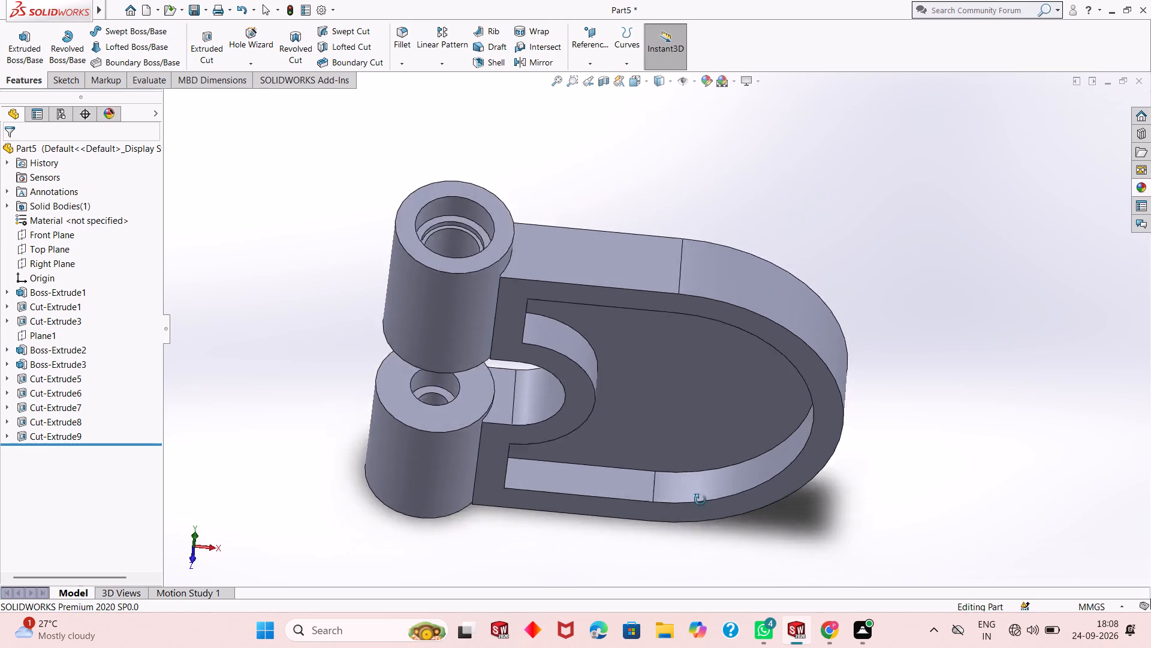
{"action": "middle_click_drag", "start_coordinate": [700, 500], "coordinate": [682, 381]}
{"action": "scroll", "coordinate": [680, 392], "scroll_direction": "down", "scroll_amount": 1}
{"action": "middle_click_drag", "start_coordinate": [684, 413], "coordinate": [686, 414]}
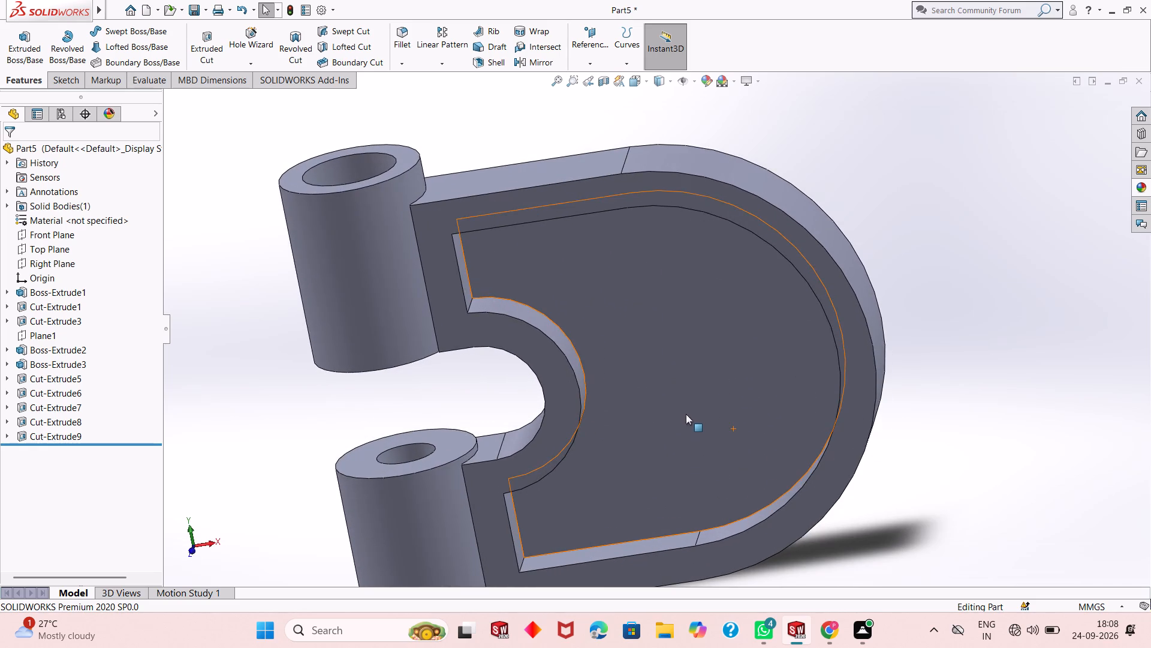
{"action": "middle_click_drag", "start_coordinate": [686, 414], "coordinate": [797, 448]}
{"action": "middle_click_drag", "start_coordinate": [680, 472], "coordinate": [540, 406]}
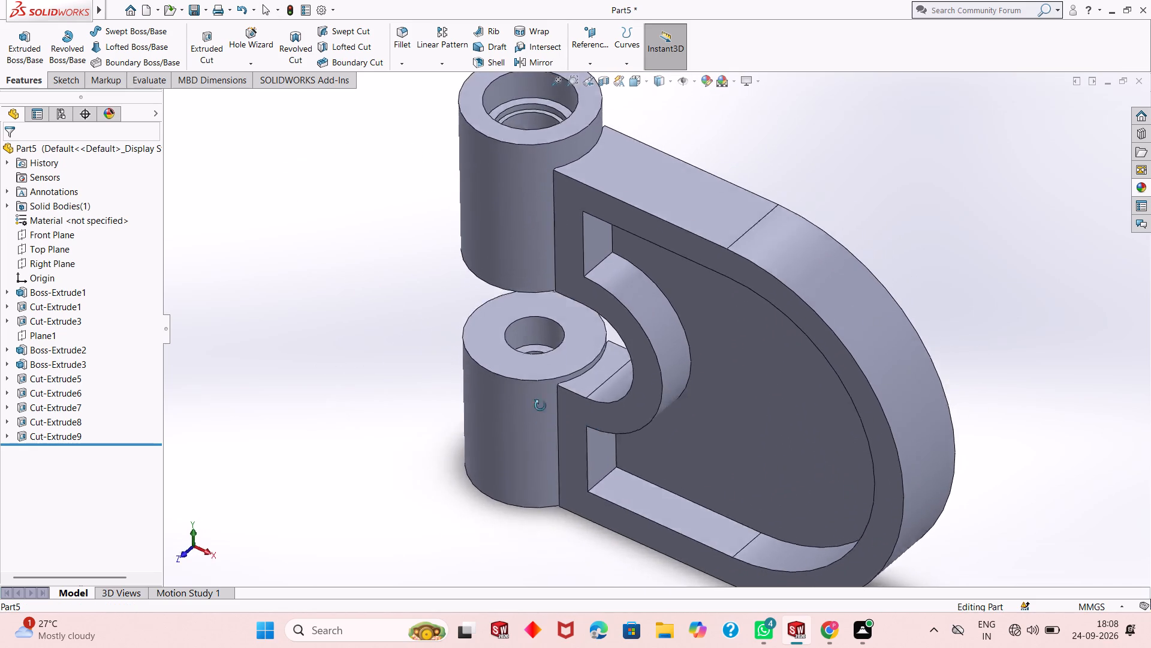
{"action": "middle_click_drag", "start_coordinate": [540, 406], "coordinate": [547, 335]}
{"action": "scroll", "coordinate": [578, 332], "scroll_direction": "up", "scroll_amount": 2}
{"action": "scroll", "coordinate": [840, 209], "scroll_direction": "down", "scroll_amount": 1}
{"action": "middle_click_drag", "start_coordinate": [689, 355], "coordinate": [692, 332]}
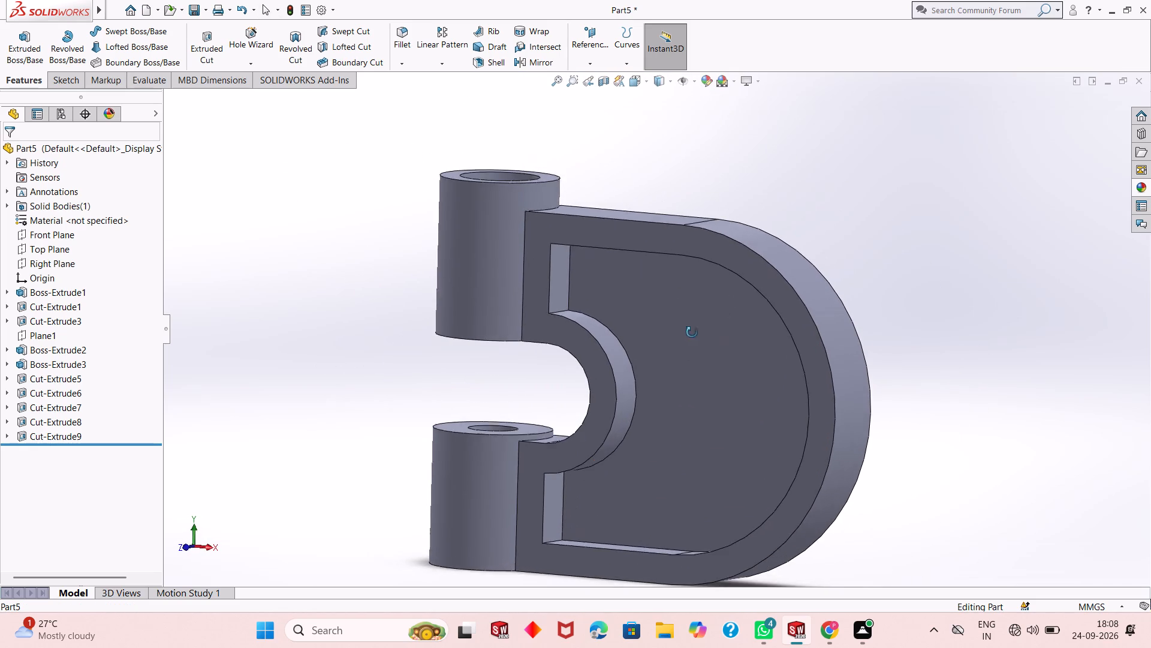
{"action": "middle_click_drag", "start_coordinate": [692, 332], "coordinate": [683, 340]}
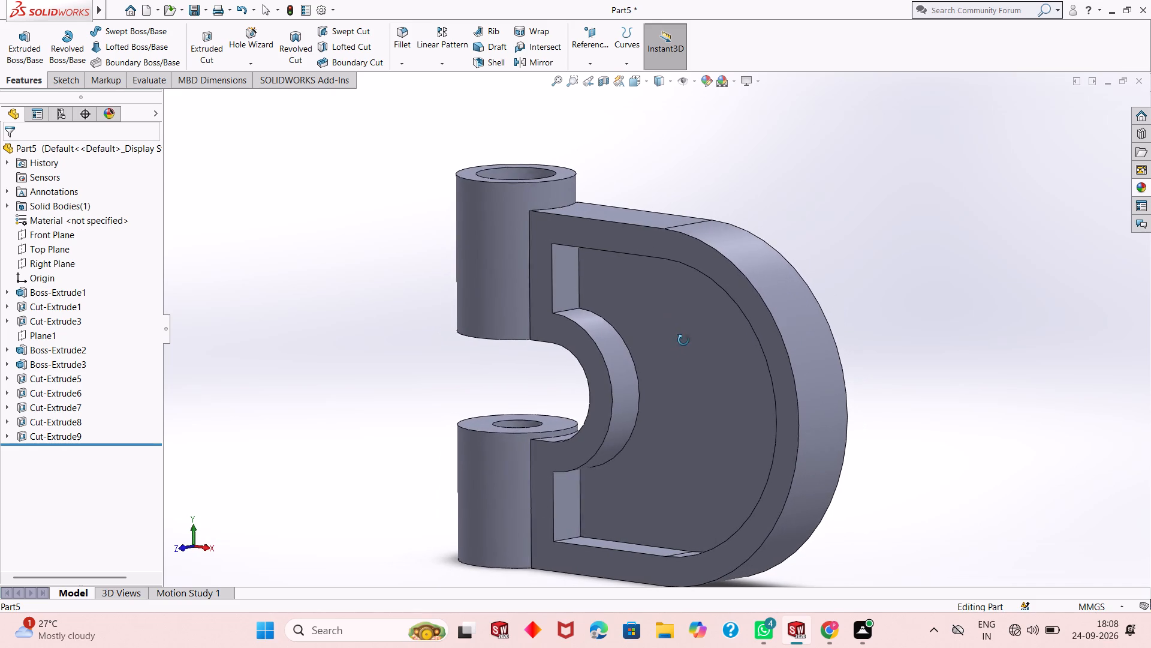
{"action": "middle_click_drag", "start_coordinate": [683, 340], "coordinate": [692, 337]}
{"action": "scroll", "coordinate": [666, 350], "scroll_direction": "up", "scroll_amount": 2}
{"action": "middle_click_drag", "start_coordinate": [678, 319], "coordinate": [634, 338]}
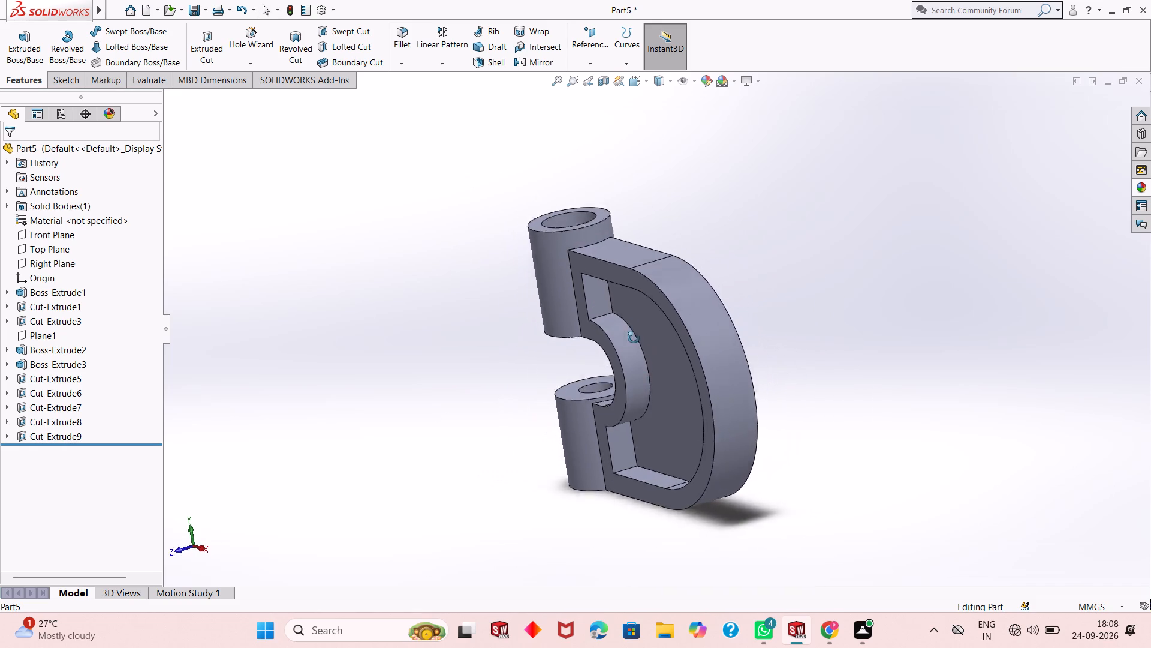
{"action": "middle_click_drag", "start_coordinate": [634, 338], "coordinate": [673, 376]}
{"action": "scroll", "coordinate": [666, 297], "scroll_direction": "down", "scroll_amount": 1}
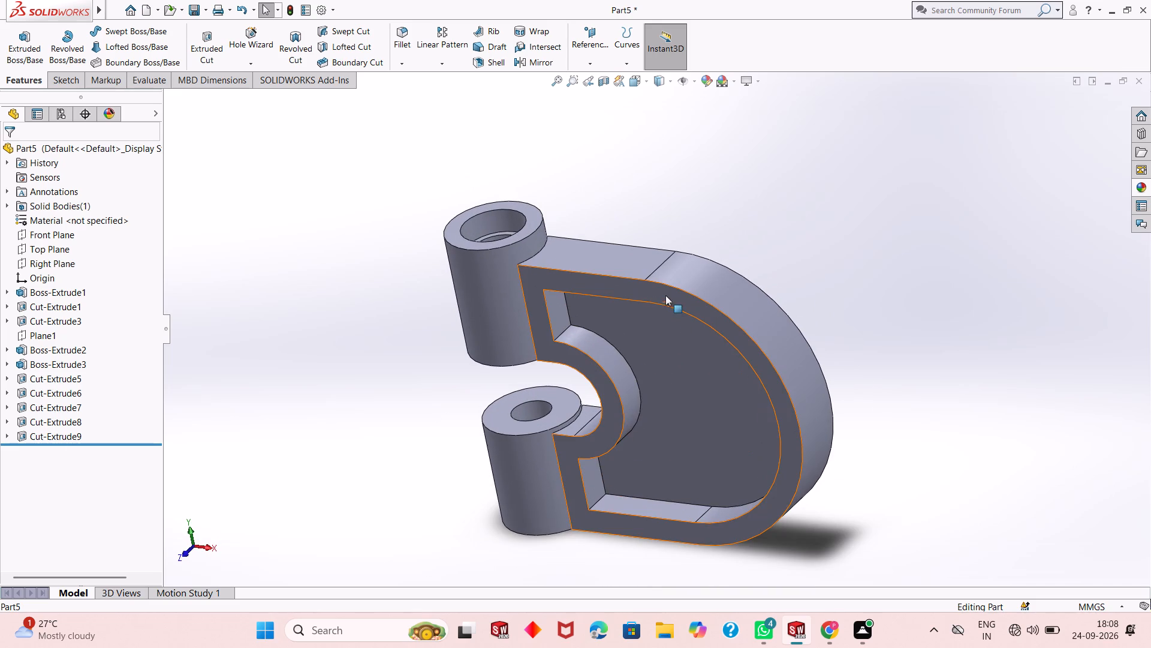
{"action": "scroll", "coordinate": [667, 357], "scroll_direction": "down", "scroll_amount": 1}
{"action": "scroll", "coordinate": [667, 358], "scroll_direction": "up", "scroll_amount": 1}
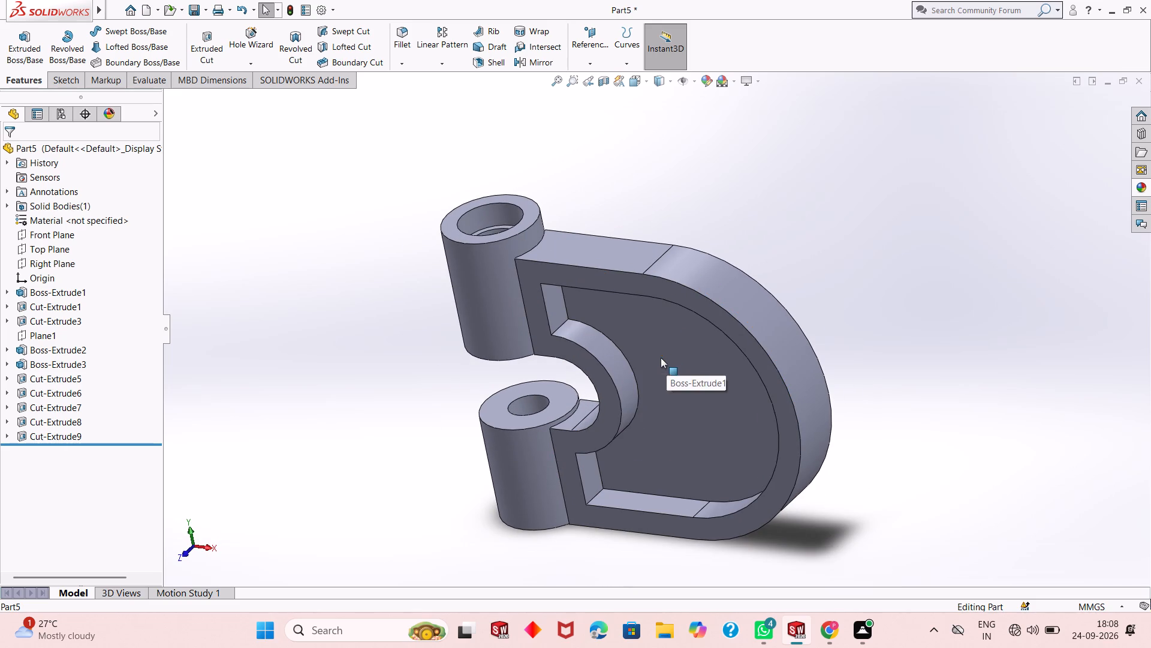
{"action": "left_click", "coordinate": [73, 81]}
{"action": "left_click", "coordinate": [36, 86]}
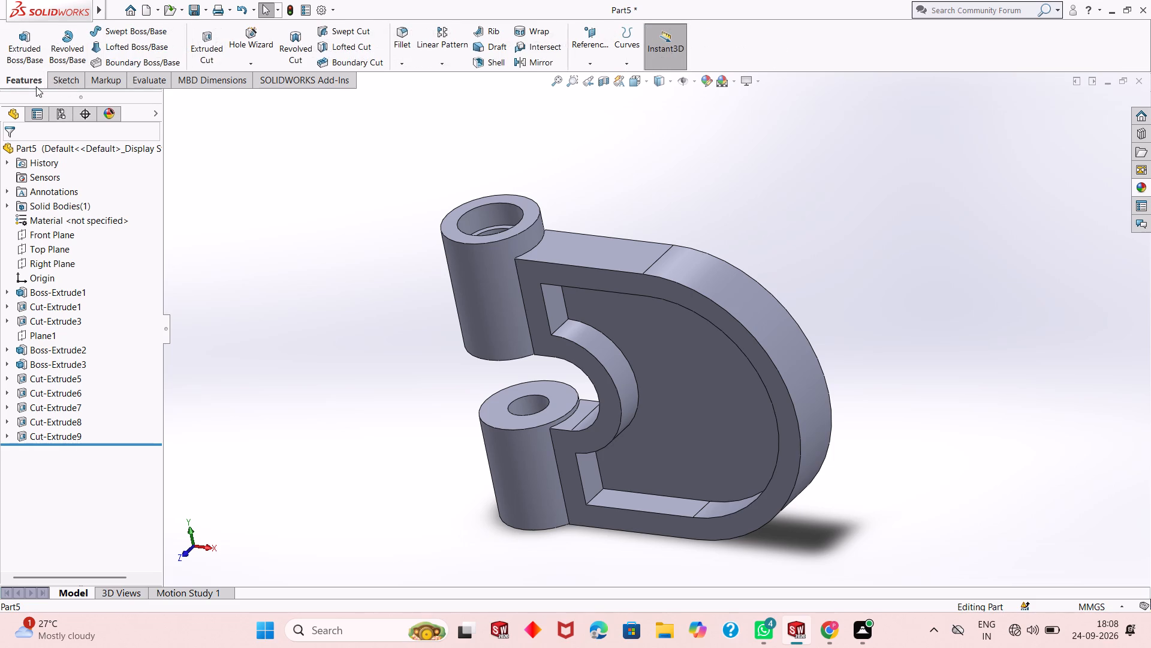
Start a Thread feature for the bored cylinders and look through the available Metric Die sizes.
{"action": "middle_click_drag", "start_coordinate": [378, 238], "coordinate": [382, 278]}
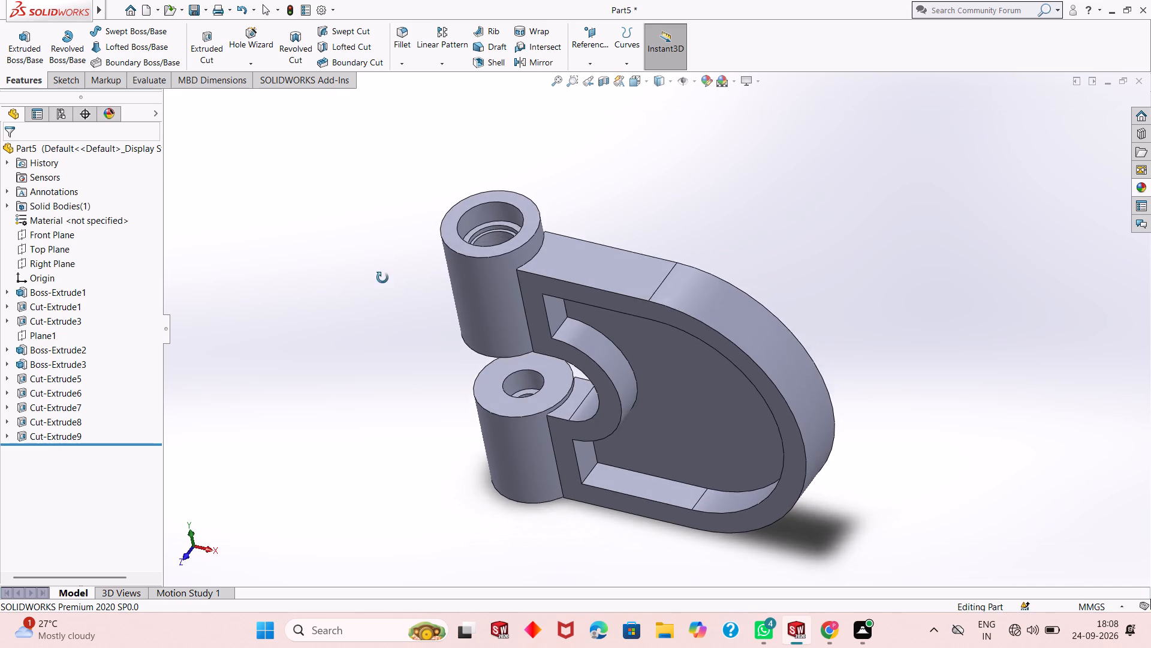
{"action": "middle_click_drag", "start_coordinate": [382, 278], "coordinate": [381, 293]}
{"action": "scroll", "coordinate": [475, 209], "scroll_direction": "down", "scroll_amount": 2}
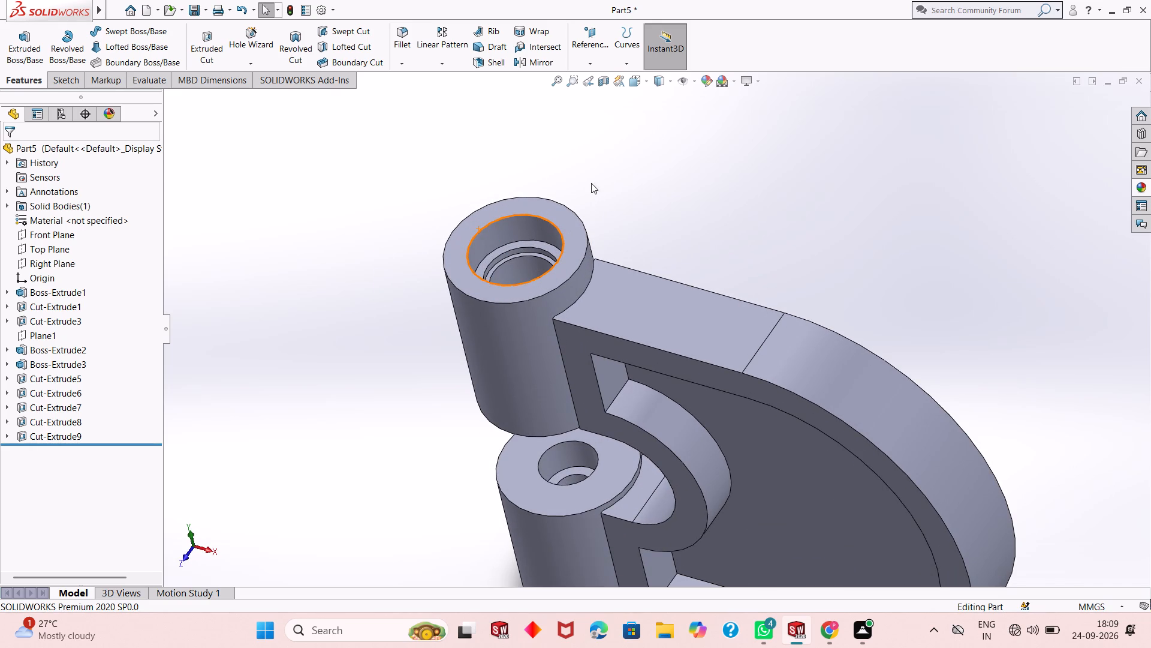
{"action": "left_click", "coordinate": [245, 64]}
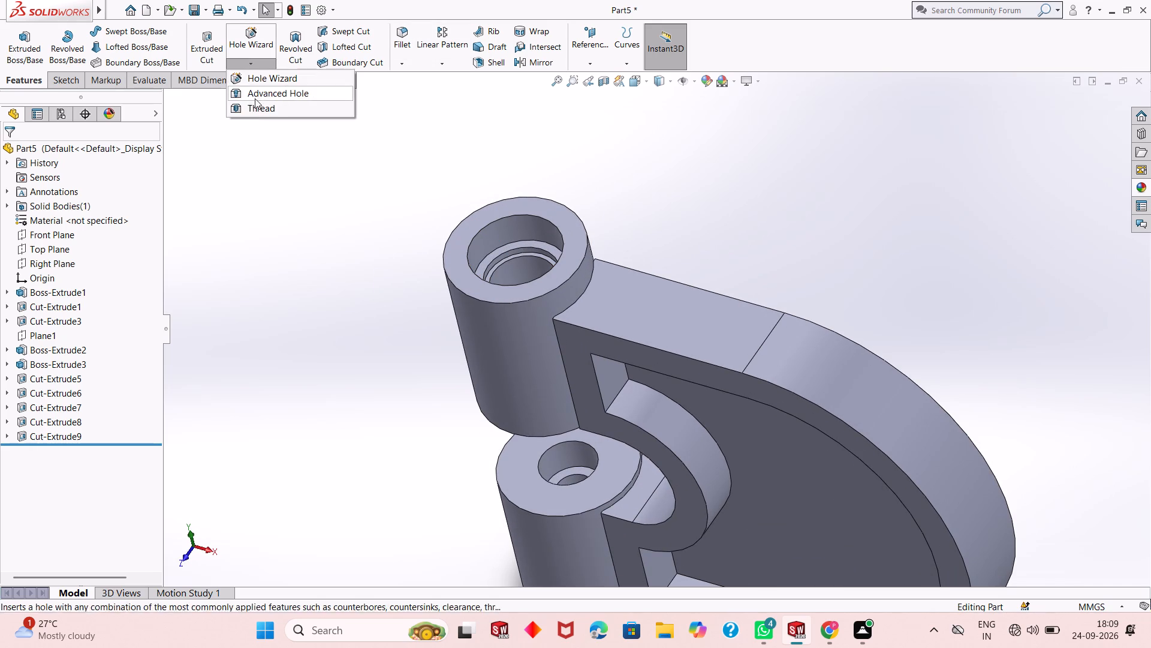
{"action": "left_click", "coordinate": [256, 109]}
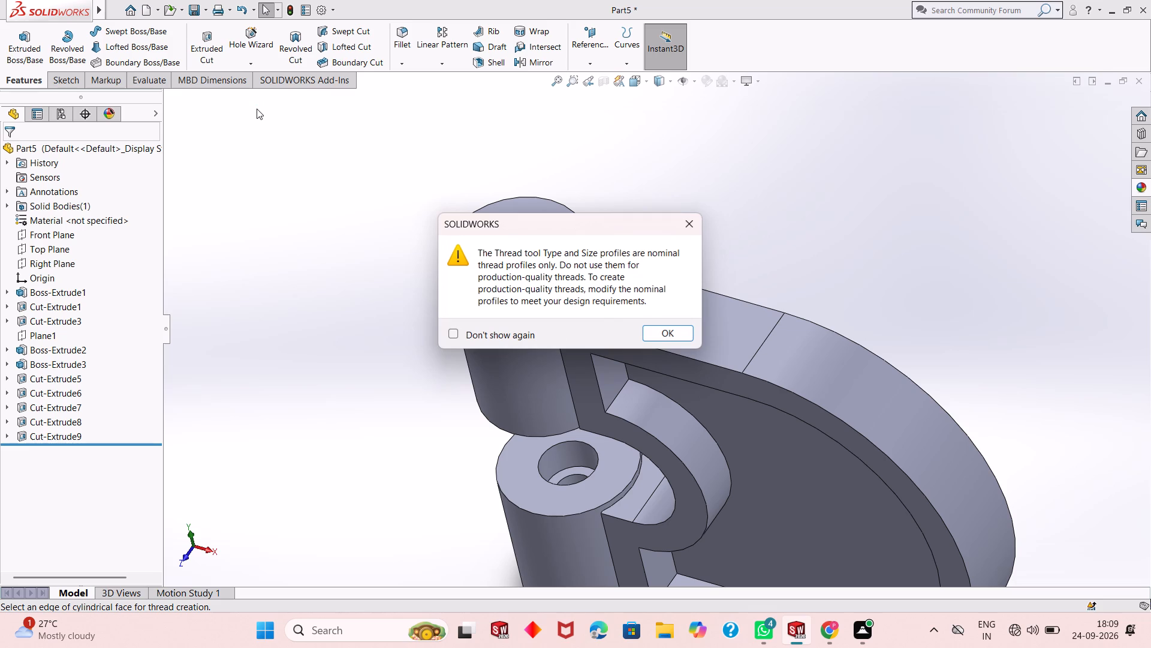
{"action": "left_click", "coordinate": [648, 331]}
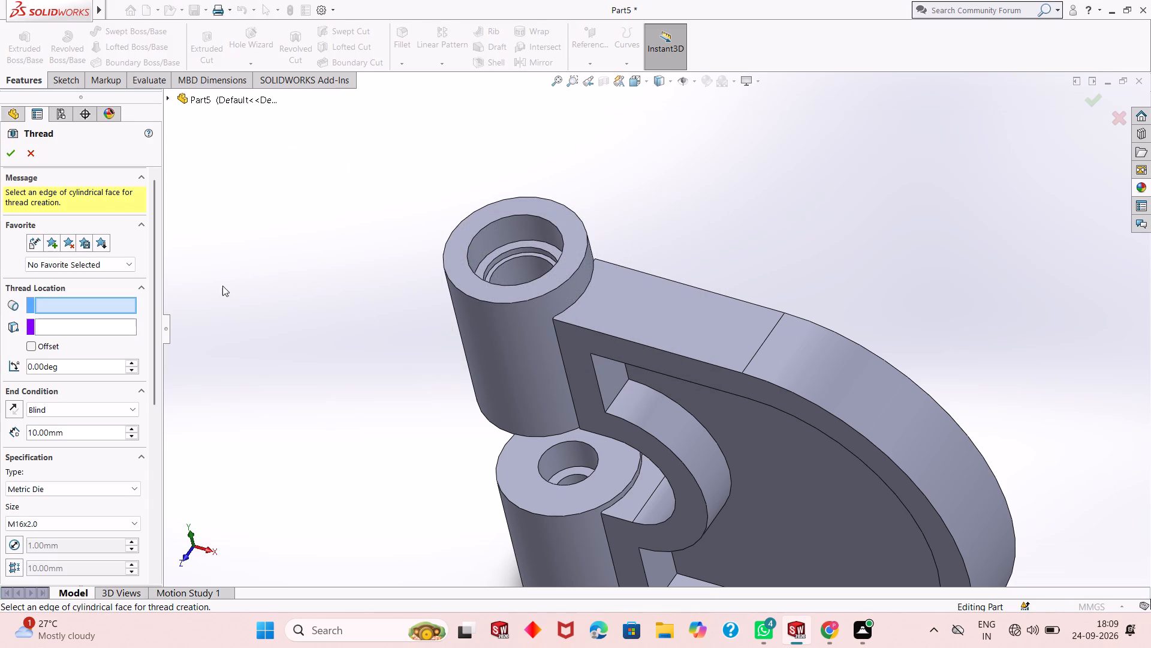
{"action": "left_click", "coordinate": [70, 521]}
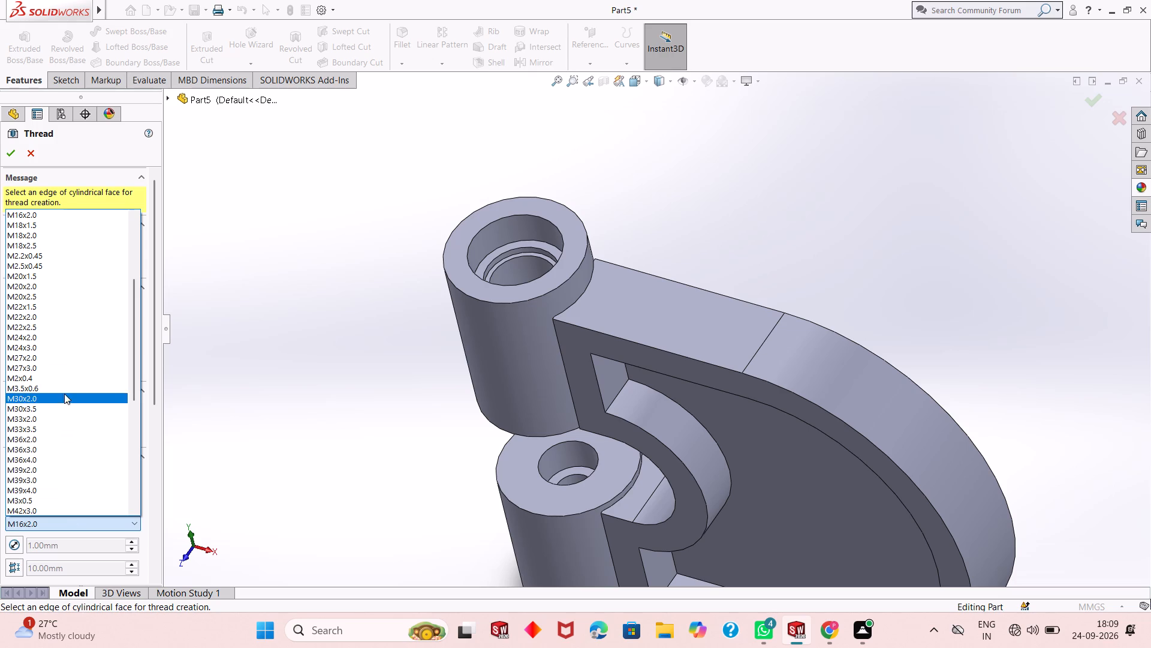
{"action": "scroll", "coordinate": [64, 367], "scroll_direction": "down", "scroll_amount": 1}
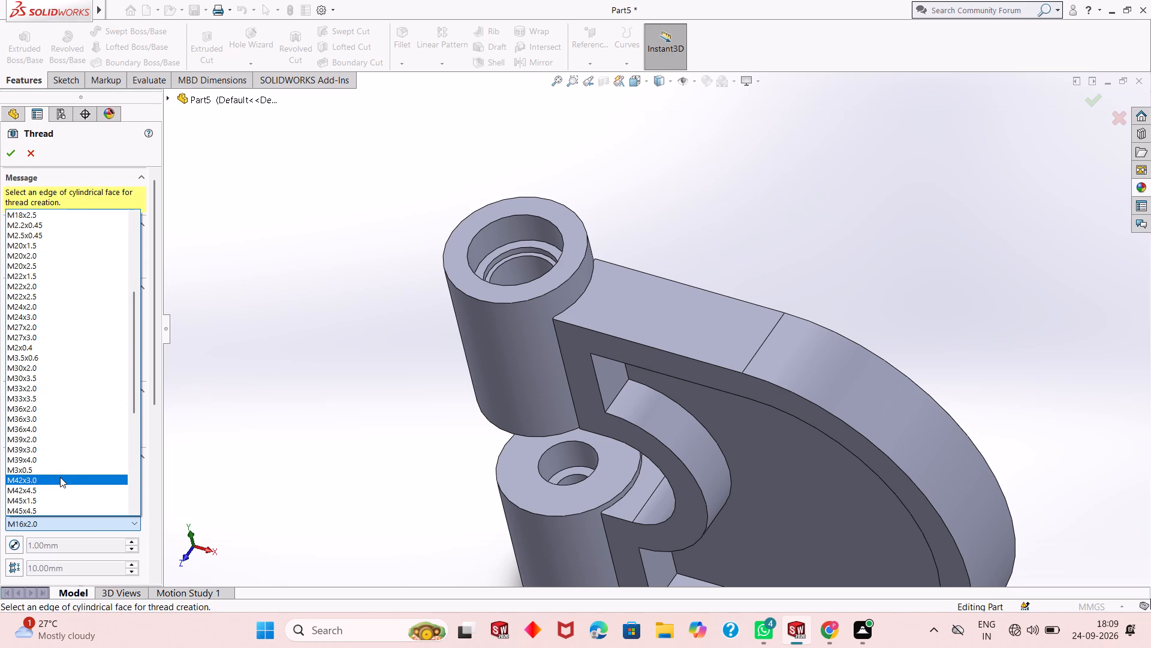
{"action": "scroll", "coordinate": [59, 446], "scroll_direction": "down", "scroll_amount": 3}
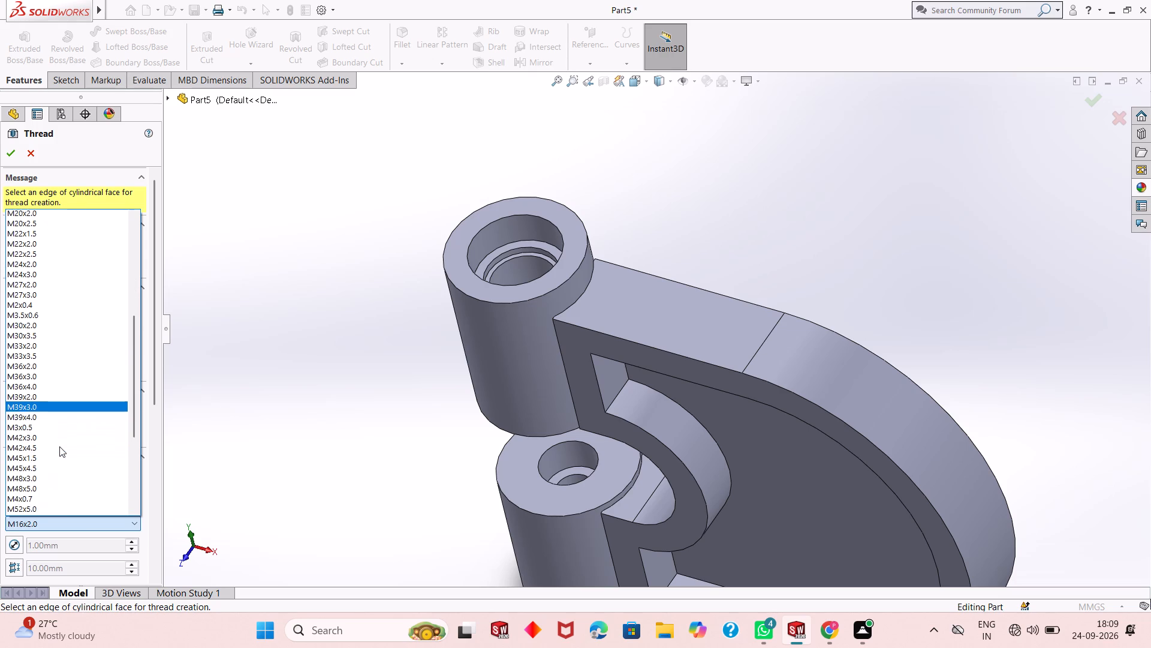
{"action": "scroll", "coordinate": [59, 446], "scroll_direction": "down", "scroll_amount": 3}
{"action": "scroll", "coordinate": [59, 446], "scroll_direction": "up", "scroll_amount": 4}
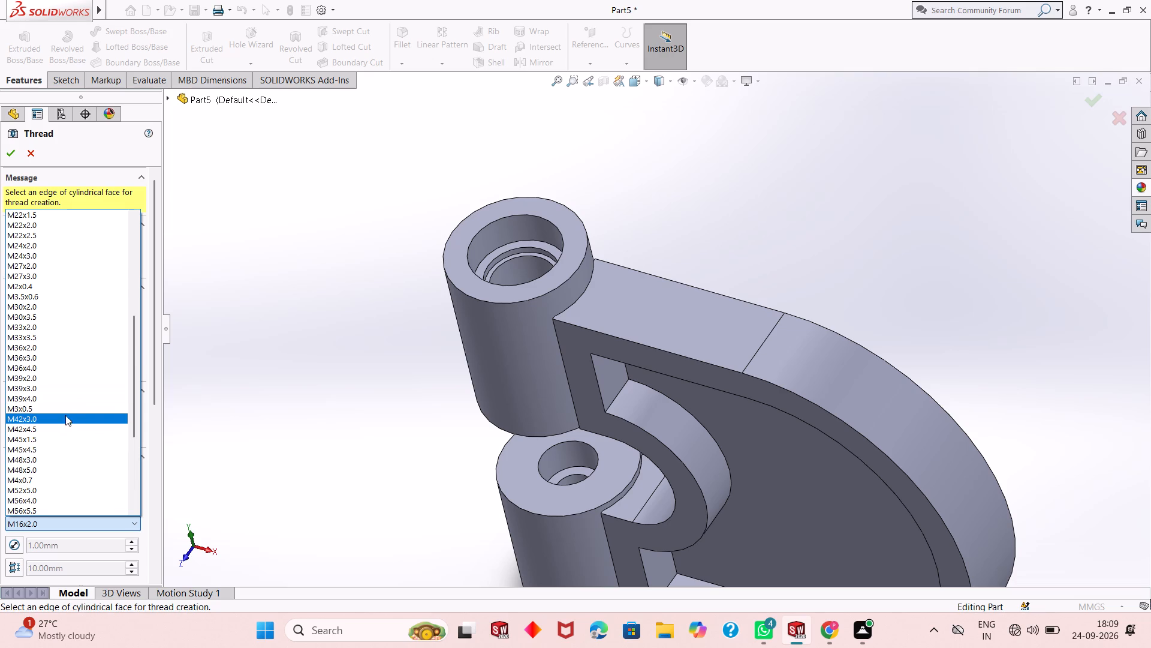
{"action": "left_click", "coordinate": [192, 348]}
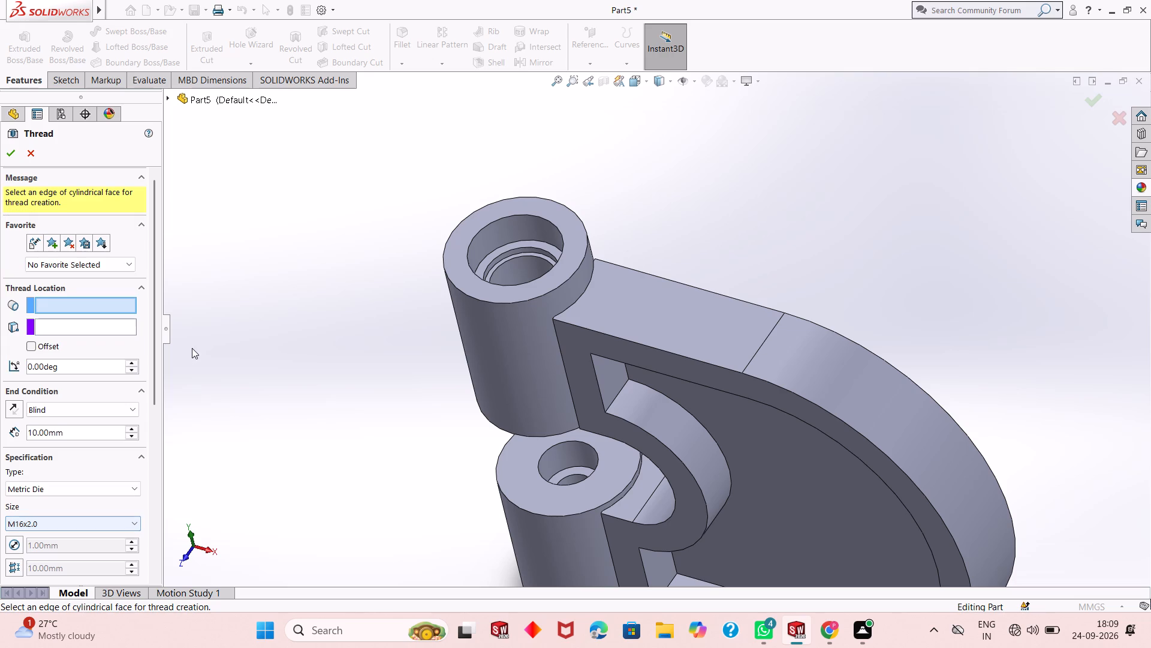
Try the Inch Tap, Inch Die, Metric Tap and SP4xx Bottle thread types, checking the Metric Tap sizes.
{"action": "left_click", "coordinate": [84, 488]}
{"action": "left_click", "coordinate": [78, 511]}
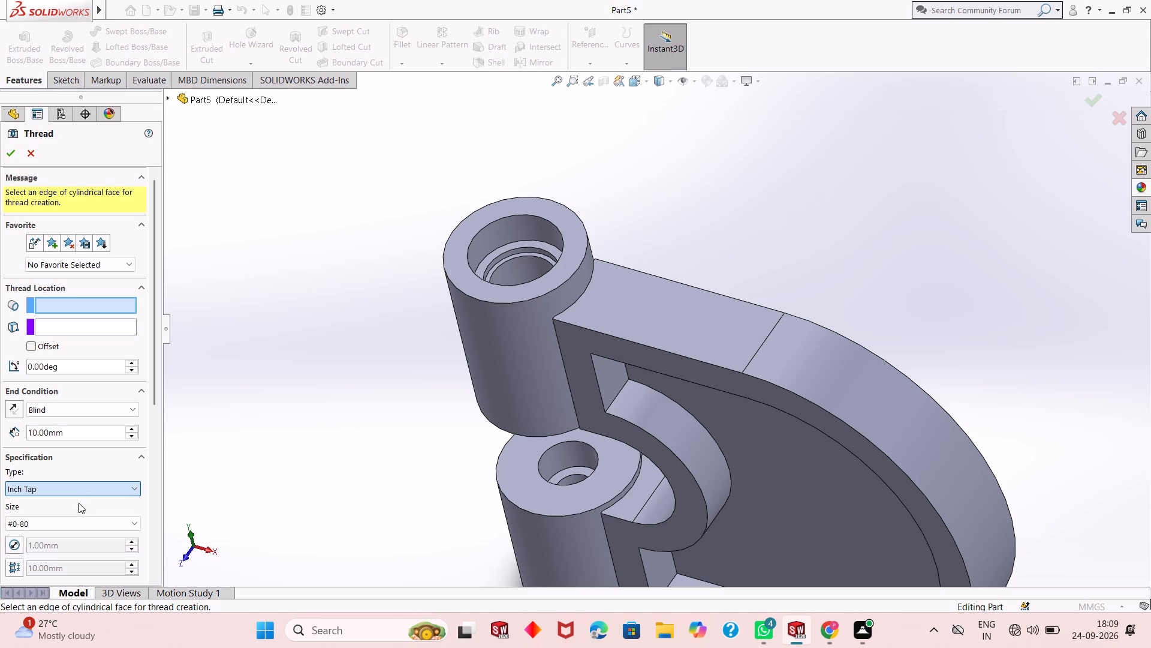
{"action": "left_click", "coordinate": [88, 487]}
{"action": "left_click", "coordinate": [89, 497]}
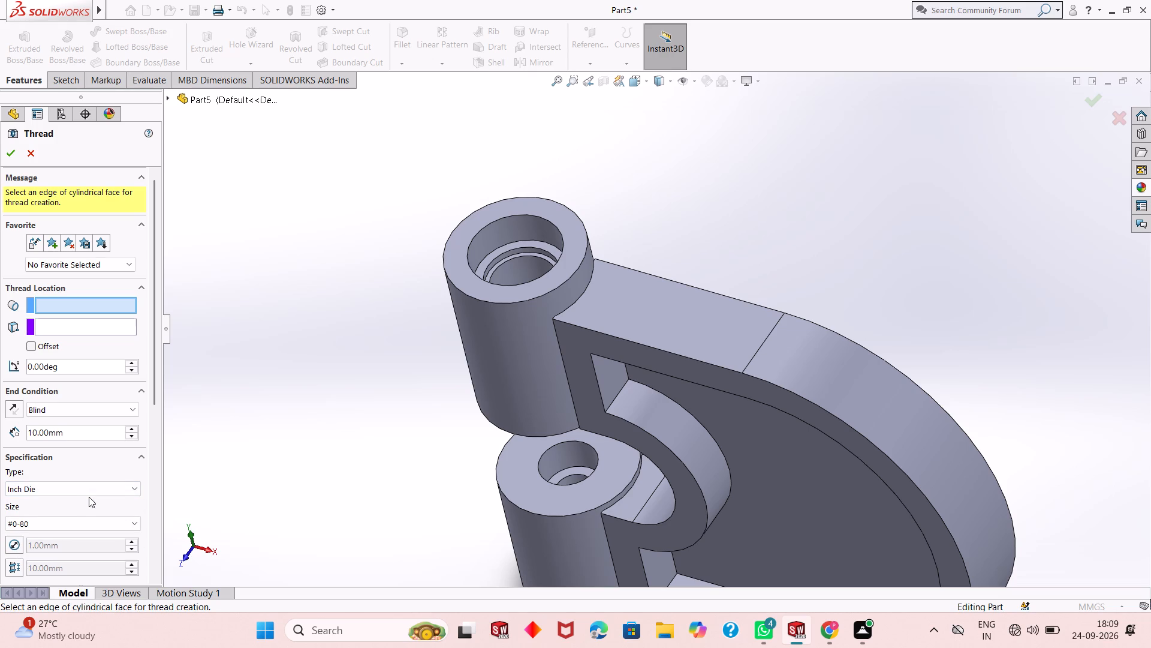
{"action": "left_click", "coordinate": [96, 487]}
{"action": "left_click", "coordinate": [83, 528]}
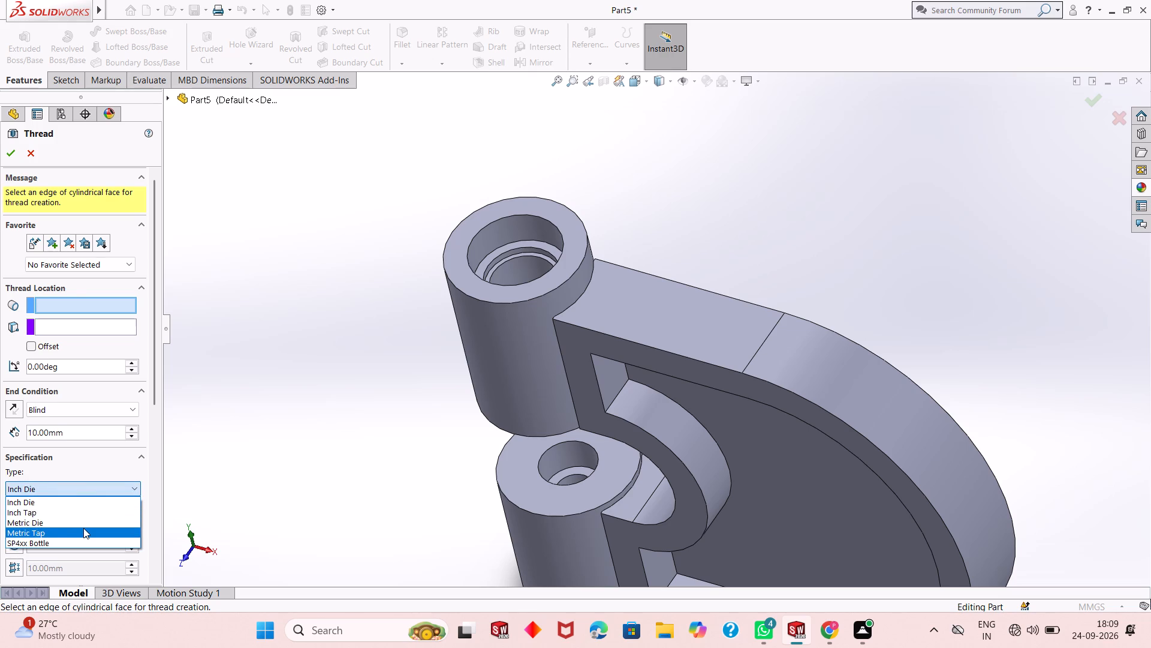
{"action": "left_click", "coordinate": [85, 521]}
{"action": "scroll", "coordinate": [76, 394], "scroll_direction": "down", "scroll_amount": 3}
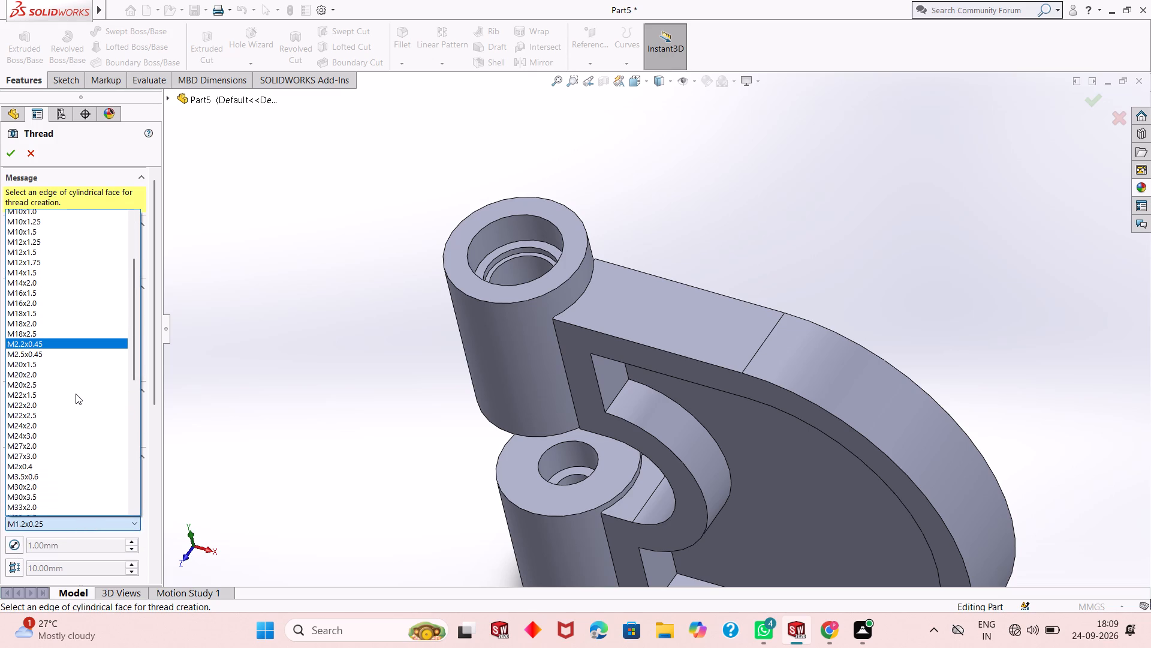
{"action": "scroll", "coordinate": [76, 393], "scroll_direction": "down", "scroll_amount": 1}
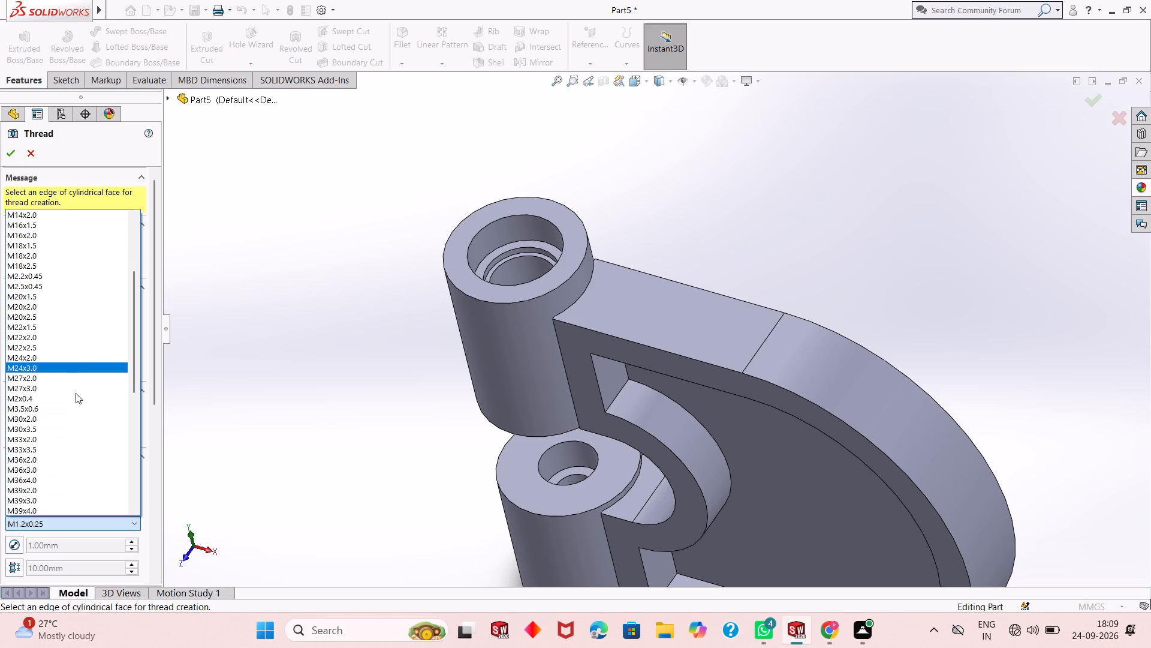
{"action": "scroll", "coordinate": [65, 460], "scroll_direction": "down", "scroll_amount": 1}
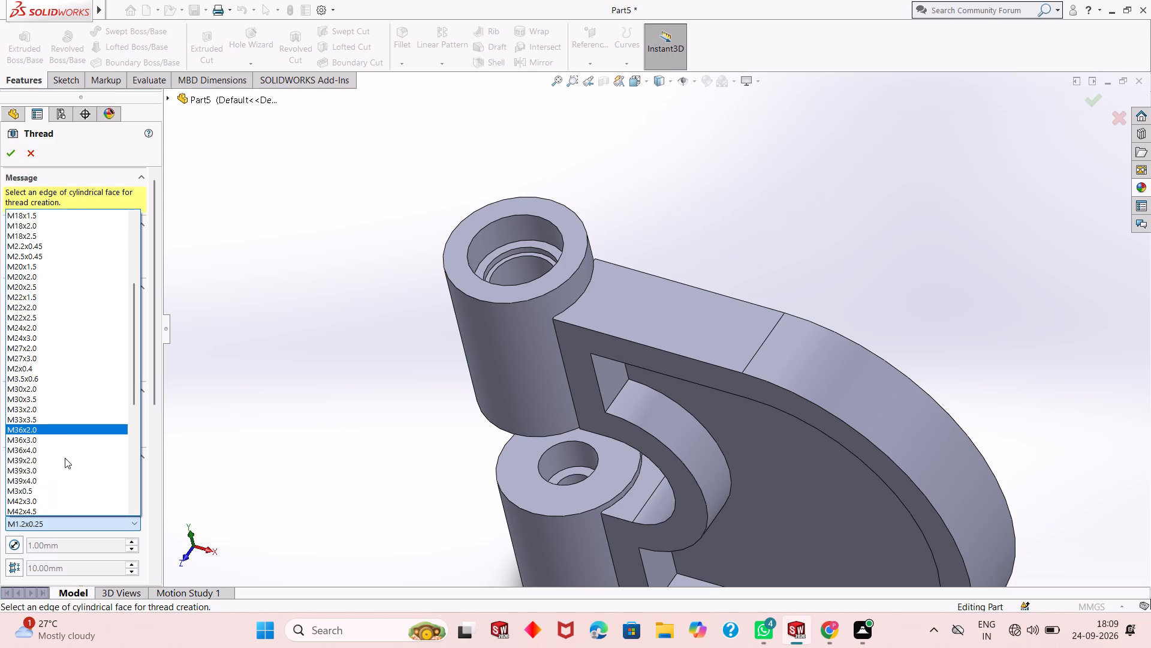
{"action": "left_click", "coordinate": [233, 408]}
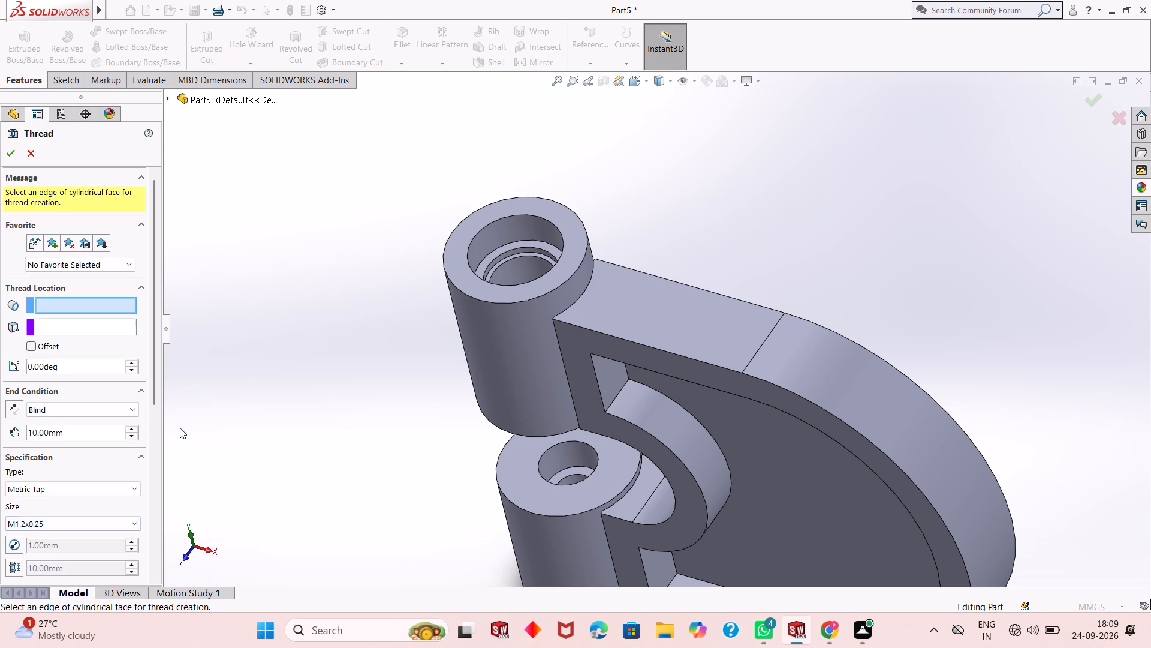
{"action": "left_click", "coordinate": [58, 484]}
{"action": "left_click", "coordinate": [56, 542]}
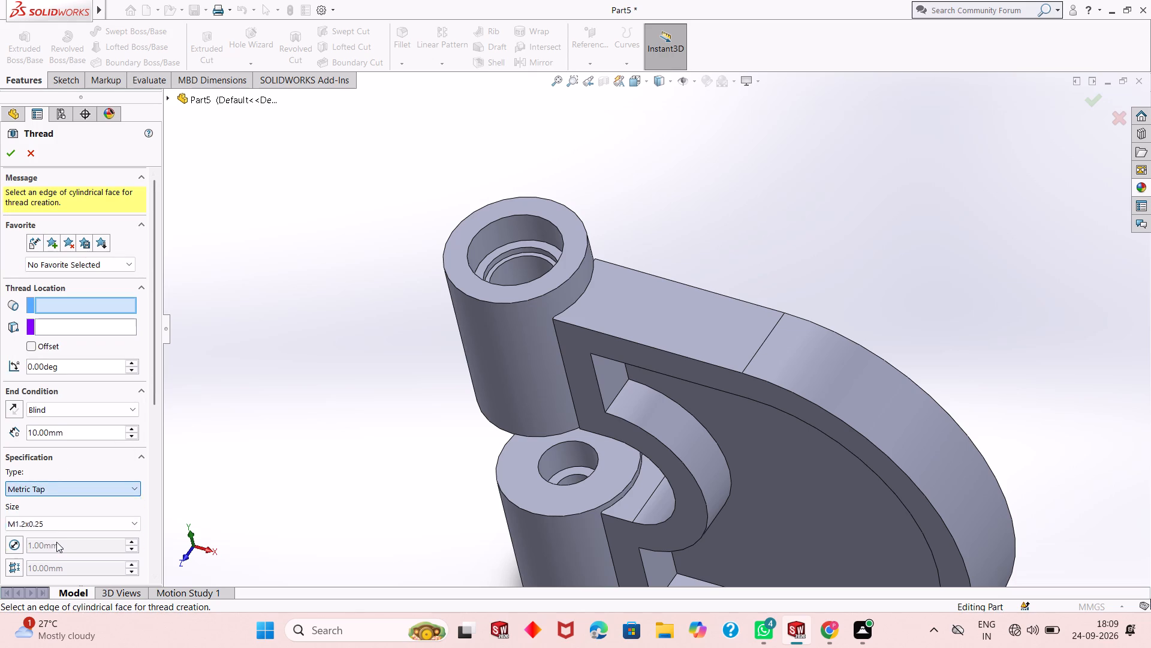
Set the thread specification to Metric Die with size M39x4.0.
{"action": "left_click", "coordinate": [80, 491]}
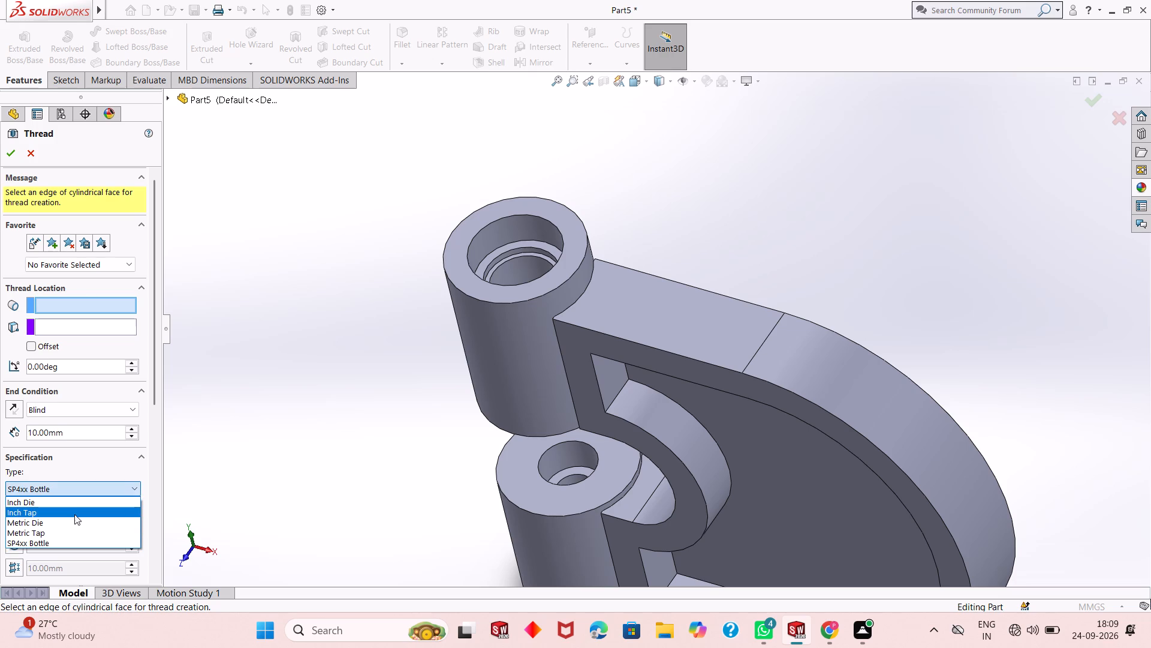
{"action": "left_click", "coordinate": [71, 523]}
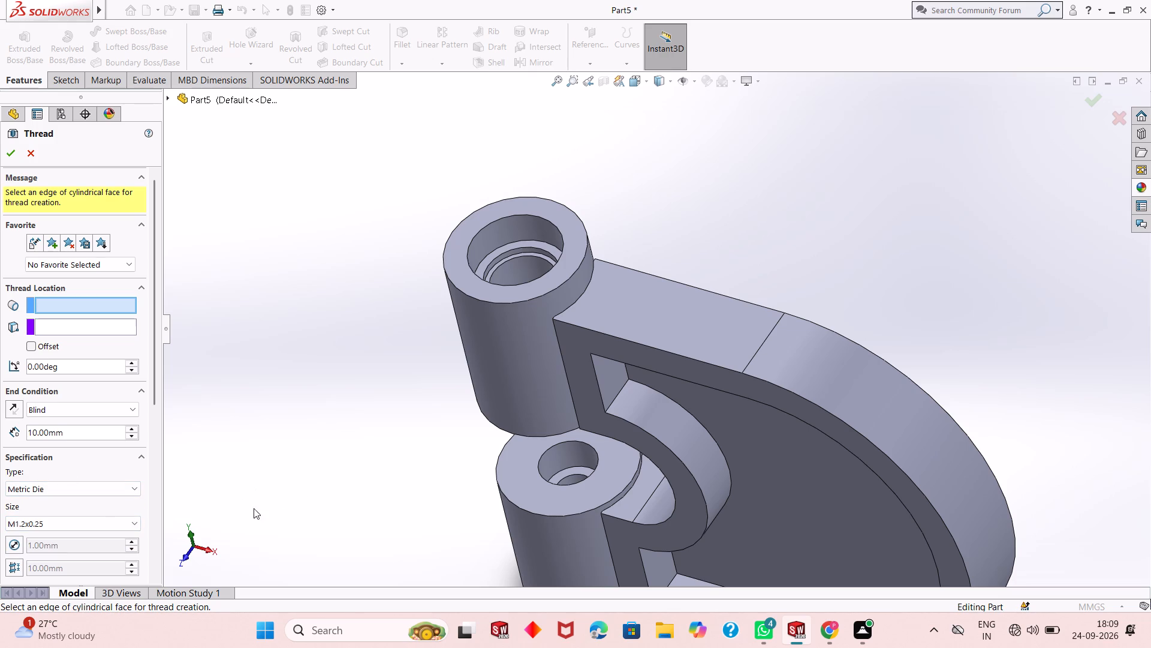
{"action": "left_click", "coordinate": [97, 518]}
{"action": "scroll", "coordinate": [82, 394], "scroll_direction": "down", "scroll_amount": 4}
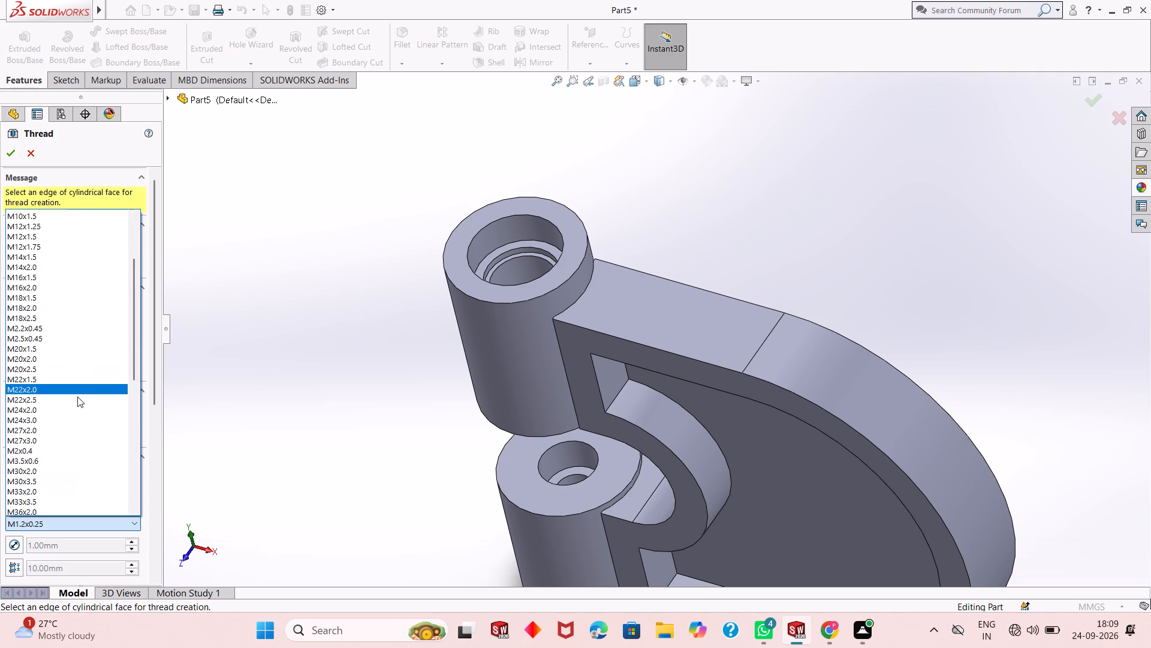
{"action": "scroll", "coordinate": [77, 397], "scroll_direction": "down", "scroll_amount": 1}
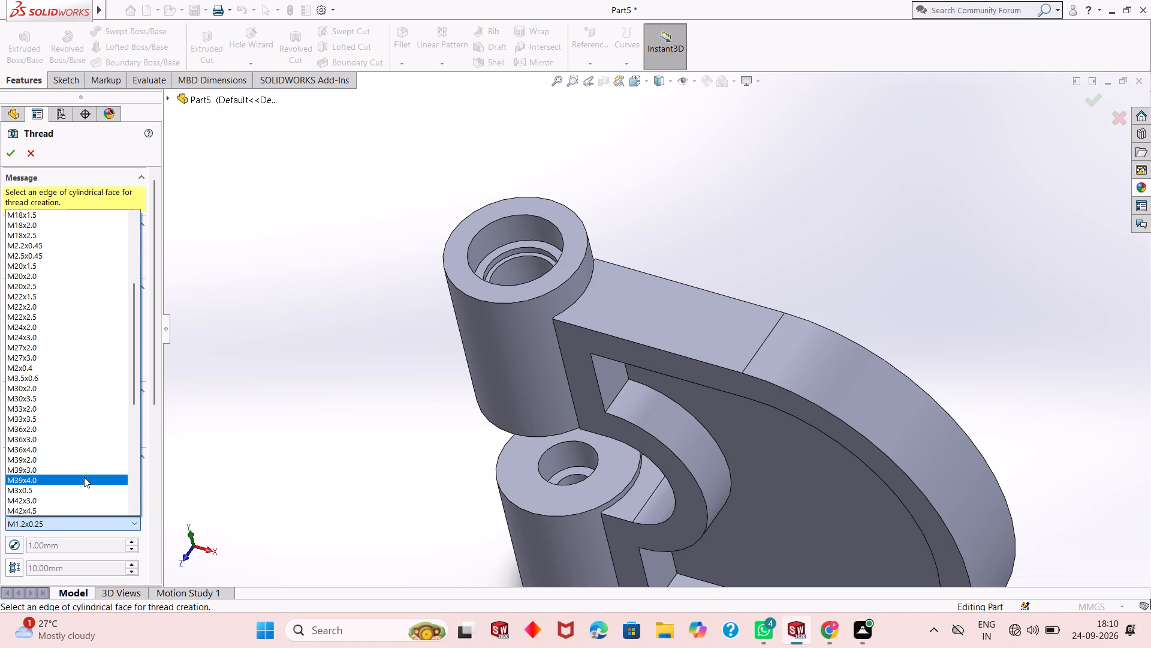
{"action": "left_click", "coordinate": [84, 480]}
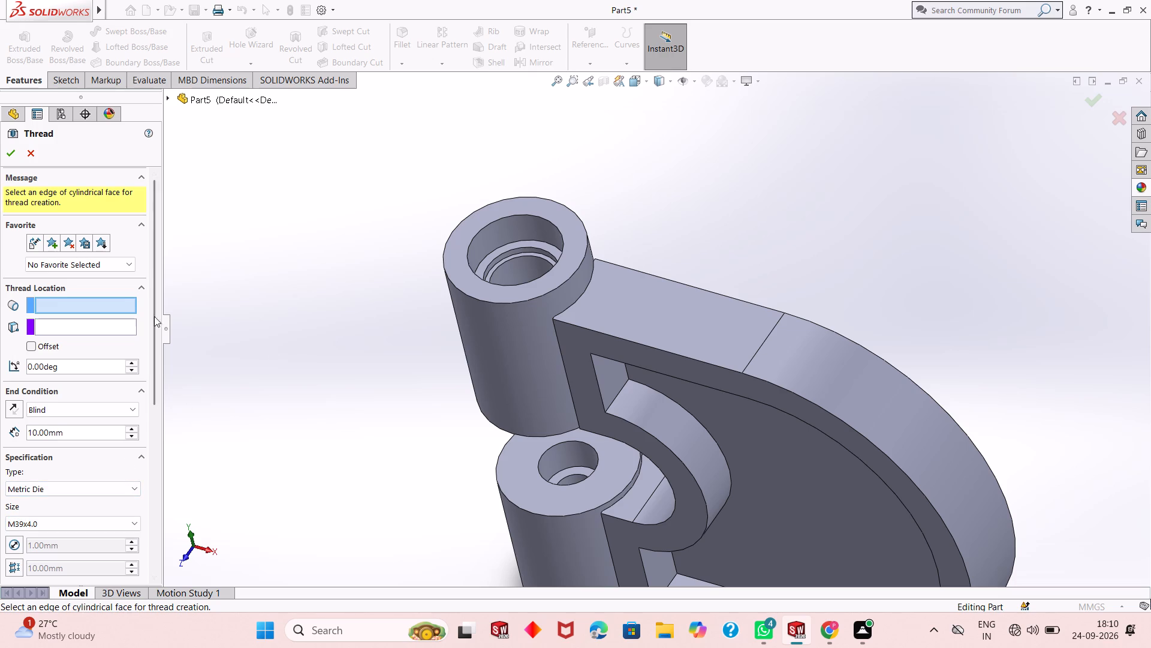
Create the thread from the top edge of the upper cylinder's bore, blind 15 mm deep, using the Extrude thread method.
{"action": "scroll", "coordinate": [153, 466], "scroll_direction": "down", "scroll_amount": 1}
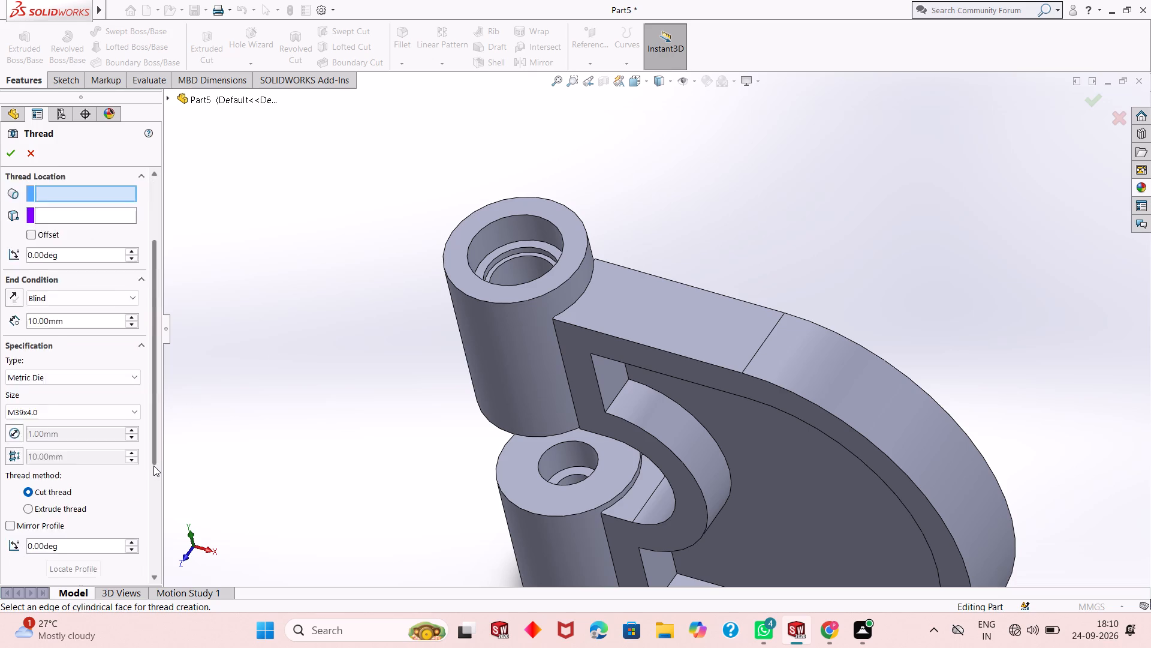
{"action": "scroll", "coordinate": [153, 466], "scroll_direction": "down", "scroll_amount": 1}
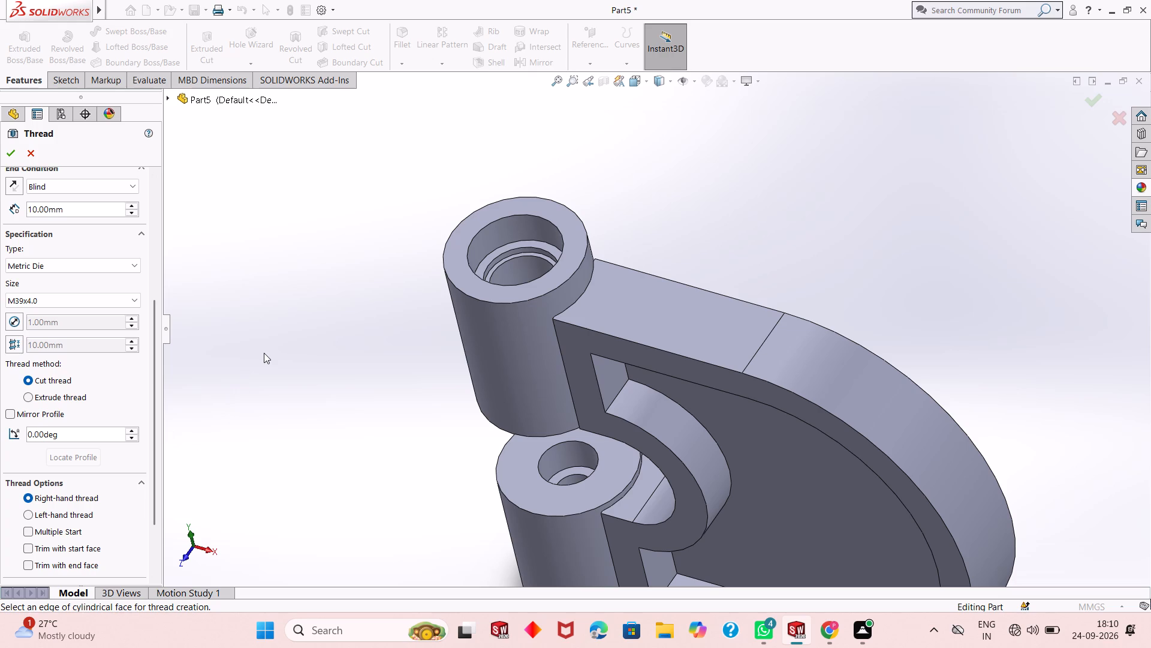
{"action": "left_click", "coordinate": [490, 224]}
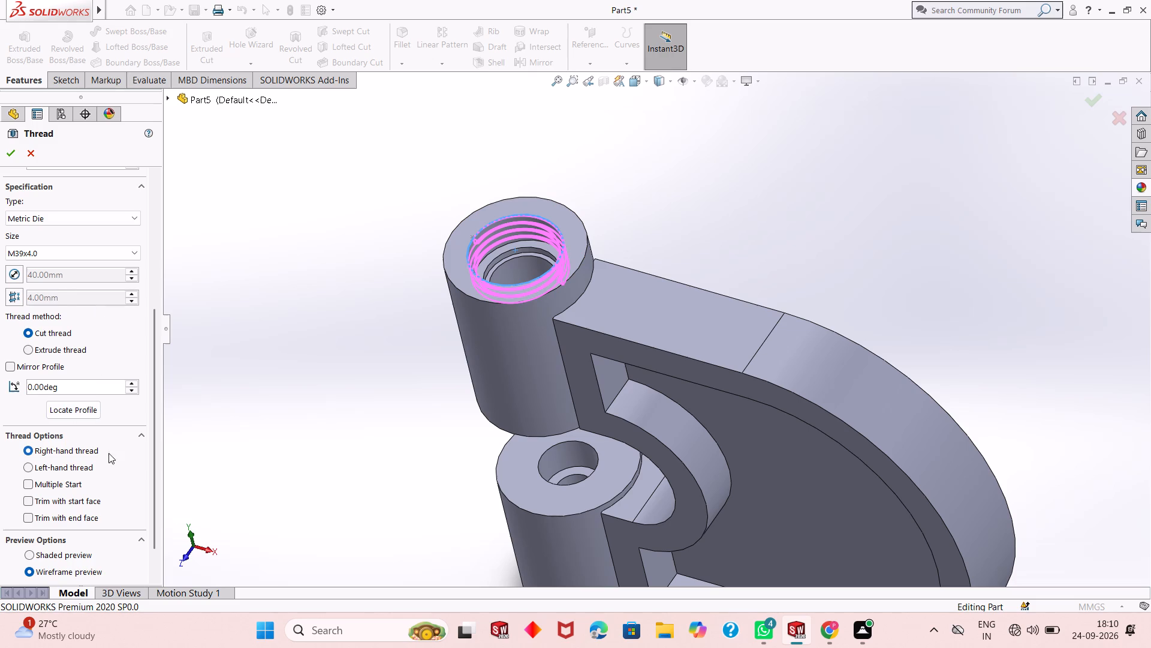
{"action": "scroll", "coordinate": [155, 428], "scroll_direction": "up", "scroll_amount": 1}
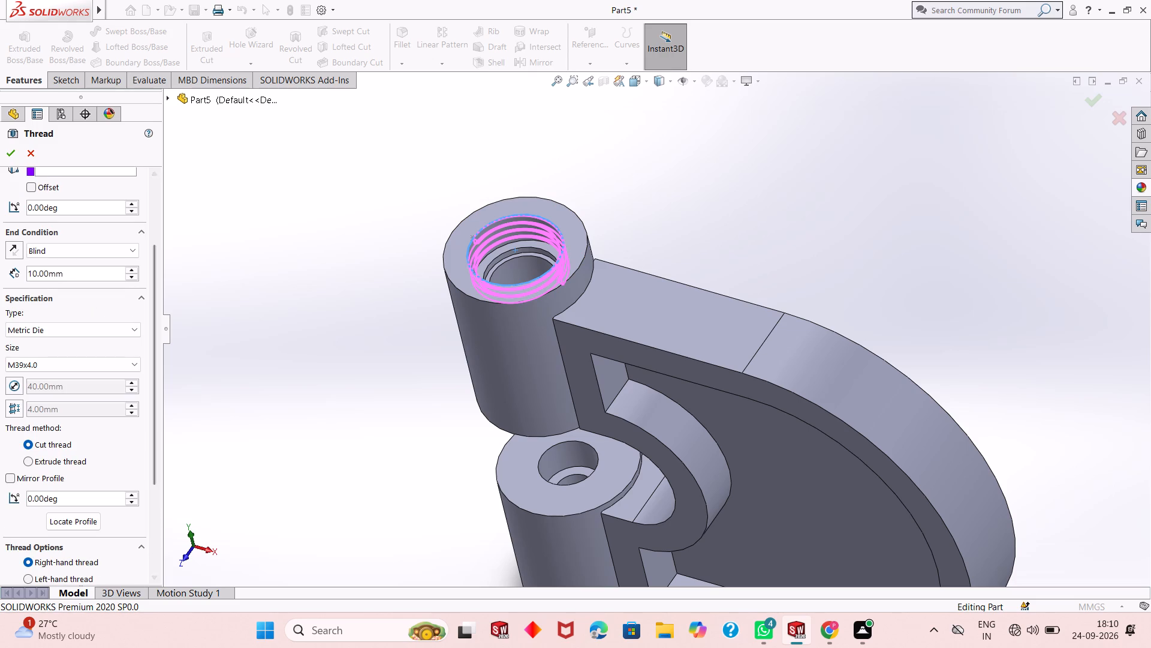
{"action": "double_click", "coordinate": [92, 275]}
{"action": "type", "text": "15"}
{"action": "key", "text": "Return"}
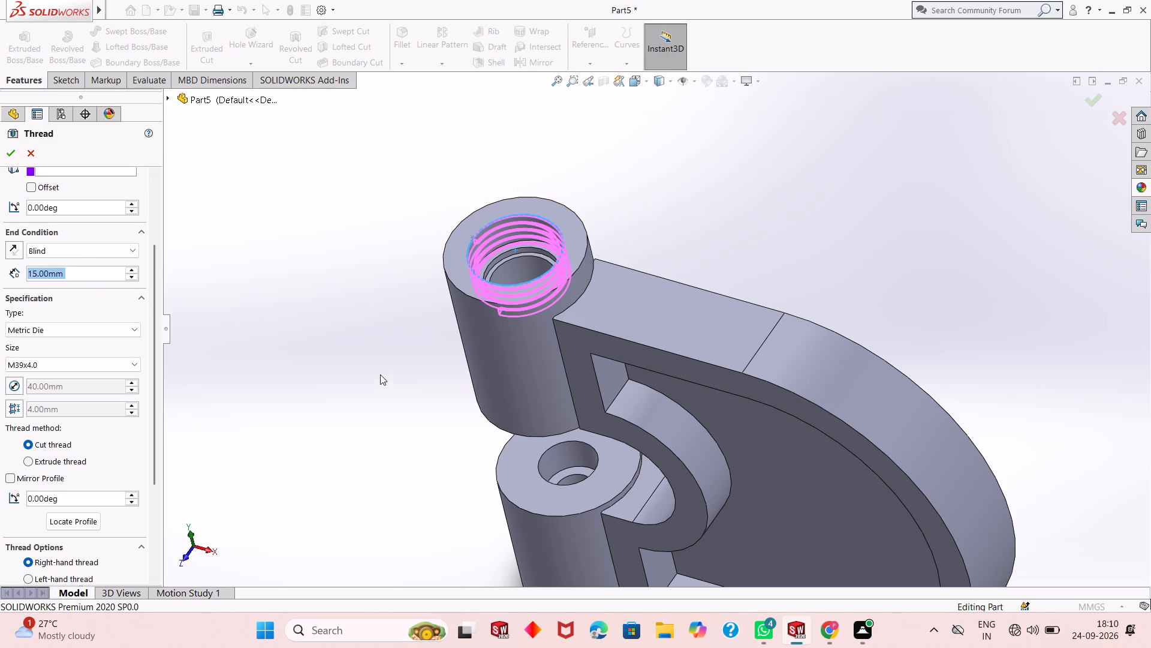
{"action": "left_click", "coordinate": [47, 464]}
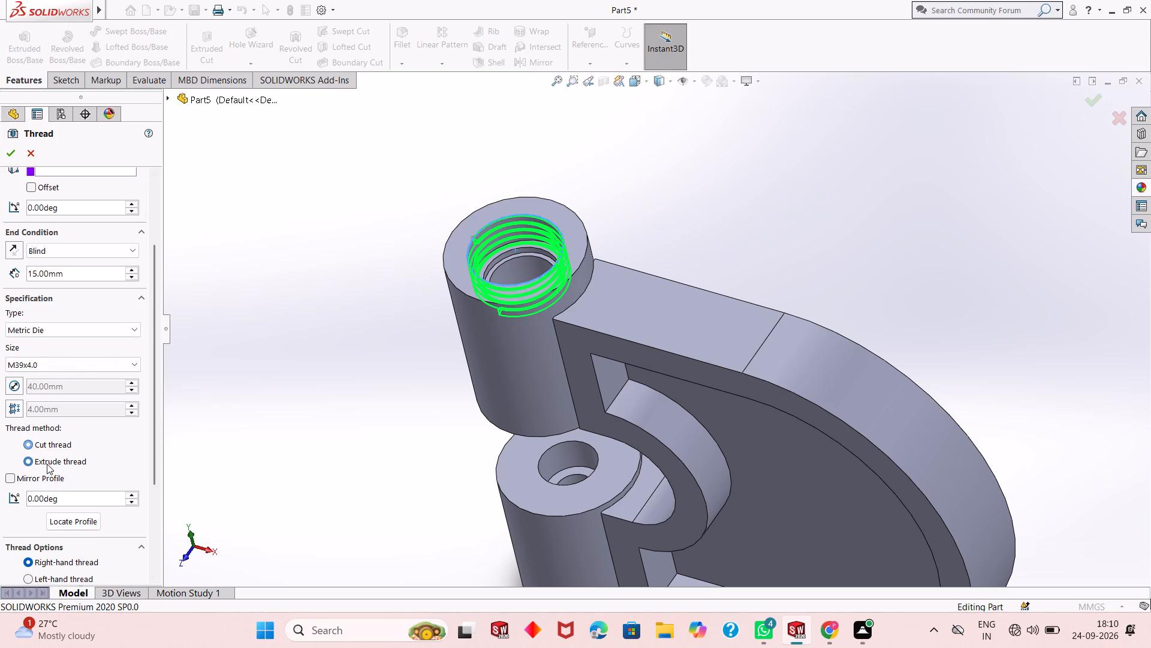
{"action": "left_click", "coordinate": [12, 157]}
{"action": "left_click", "coordinate": [330, 327]}
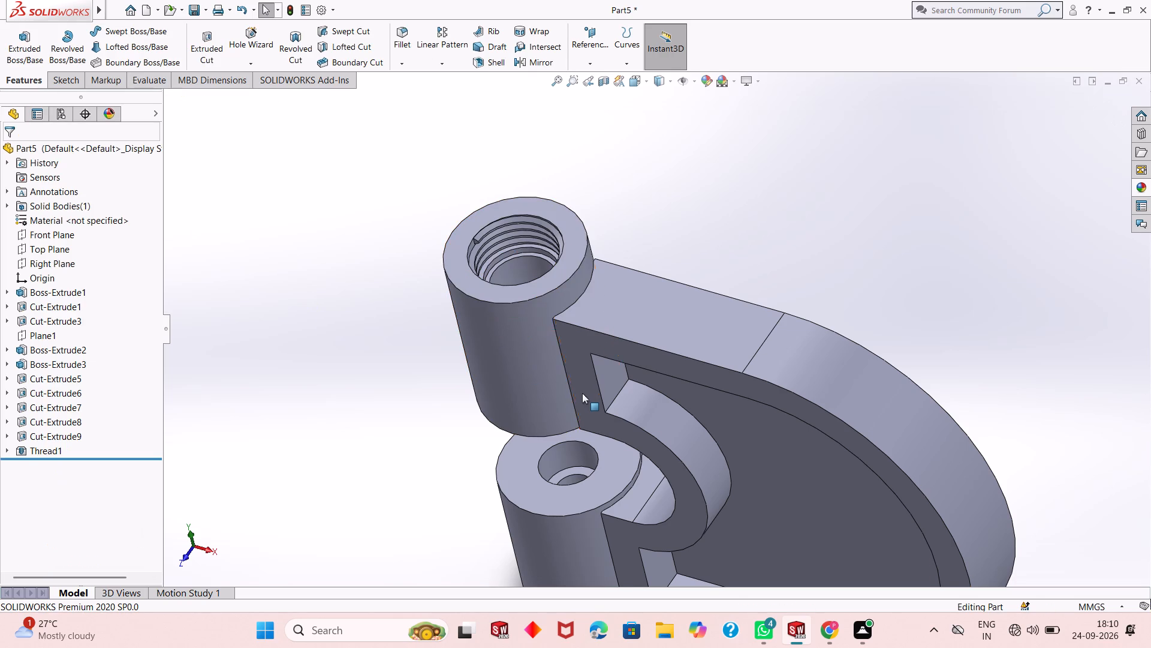
Fillet the edge where the upper cylinder meets the top face of the D-shaped body with a symmetric 10 mm radius.
{"action": "middle_click_drag", "start_coordinate": [583, 394], "coordinate": [582, 332]}
{"action": "scroll", "coordinate": [537, 411], "scroll_direction": "up", "scroll_amount": 2}
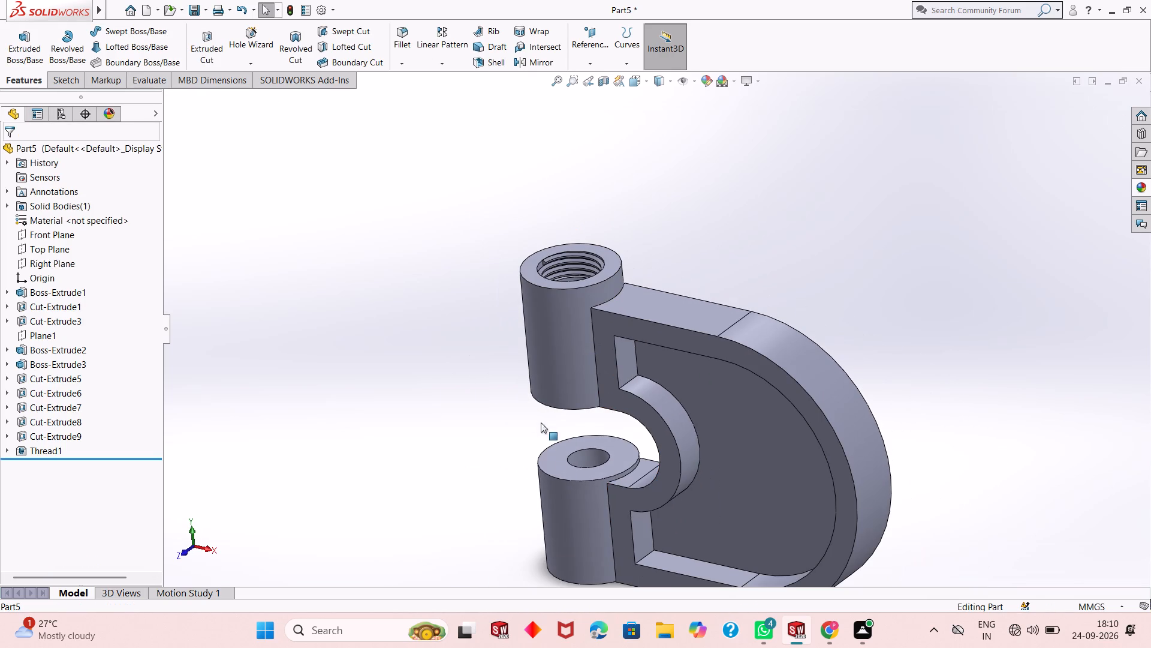
{"action": "scroll", "coordinate": [656, 428], "scroll_direction": "down", "scroll_amount": 1}
{"action": "middle_click_drag", "start_coordinate": [662, 438], "coordinate": [671, 475]}
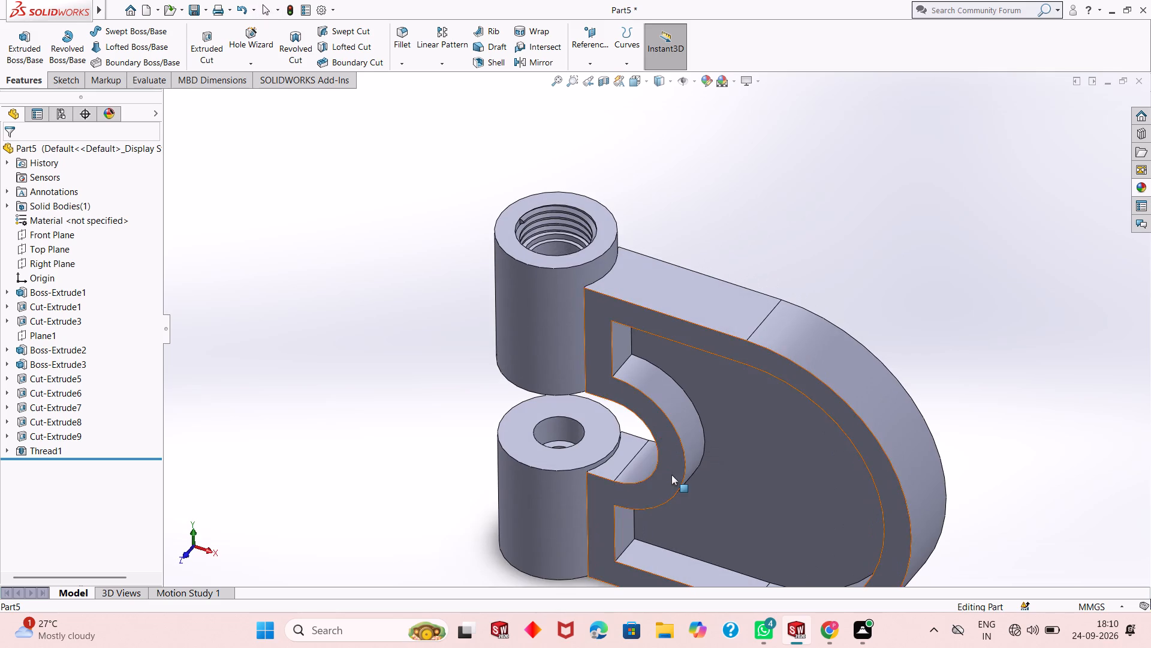
{"action": "middle_click_drag", "start_coordinate": [613, 432], "coordinate": [614, 457]}
{"action": "scroll", "coordinate": [614, 455], "scroll_direction": "up", "scroll_amount": 1}
{"action": "scroll", "coordinate": [614, 438], "scroll_direction": "down", "scroll_amount": 3}
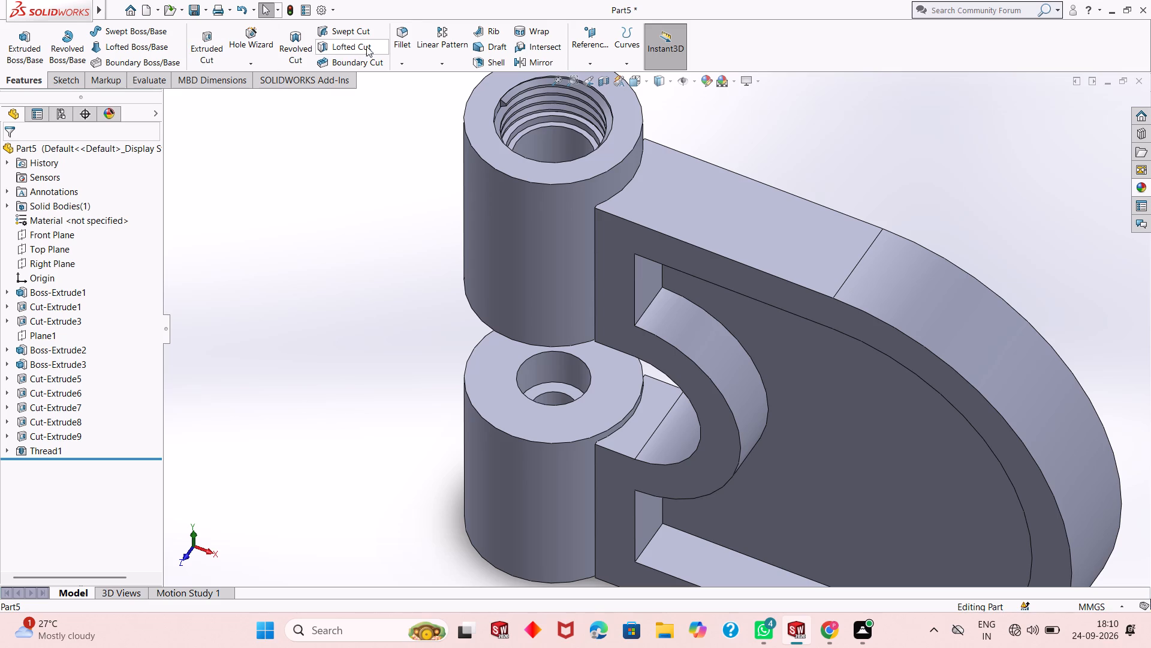
{"action": "left_click", "coordinate": [397, 39]}
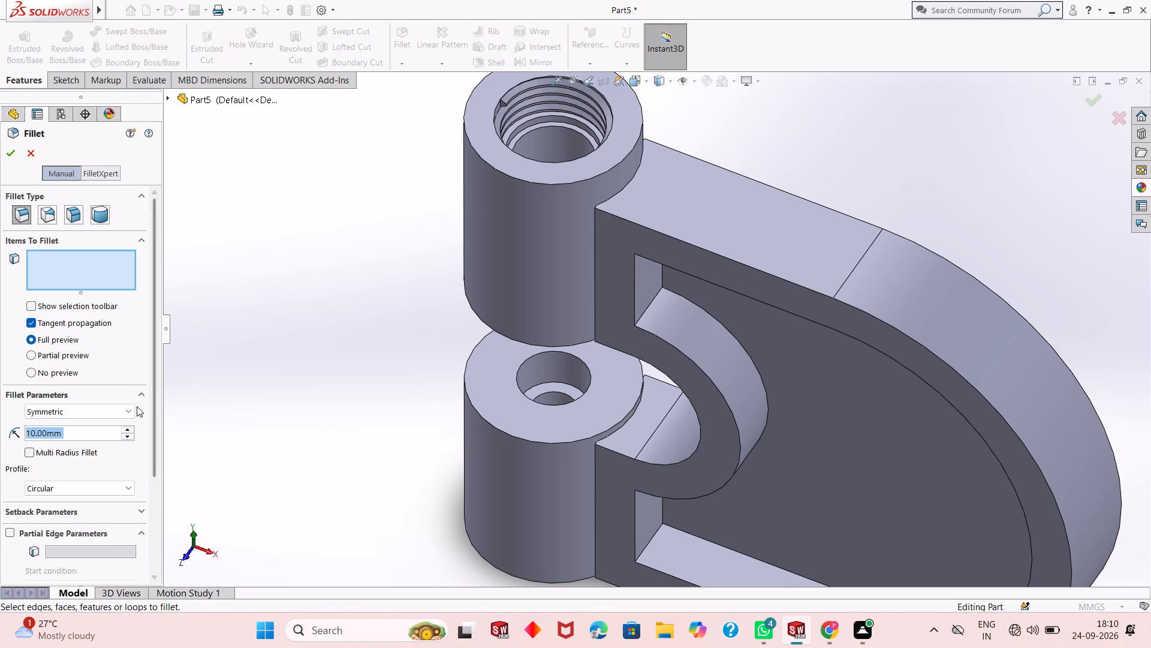
{"action": "left_click", "coordinate": [617, 192]}
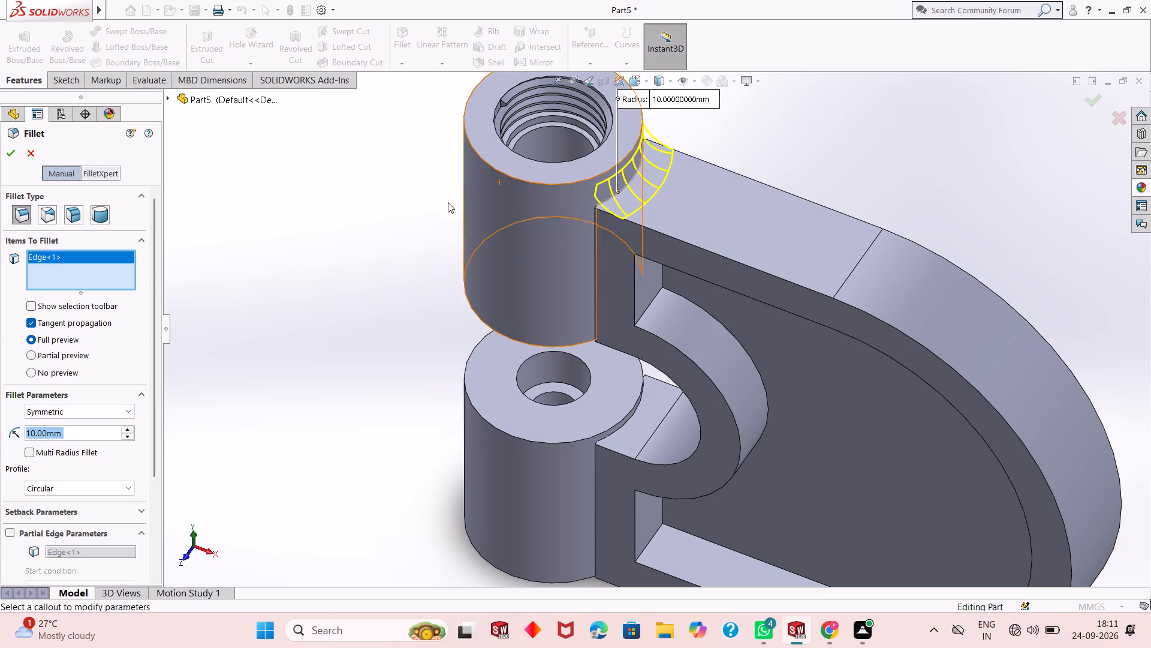
{"action": "left_click", "coordinate": [17, 155]}
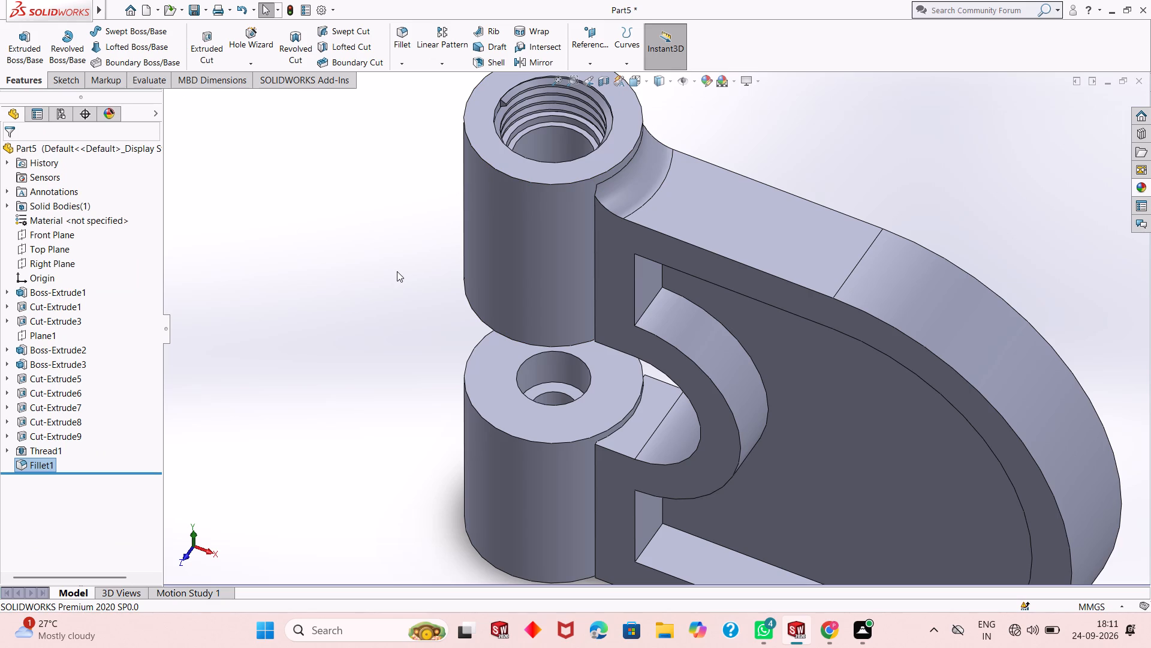
Examine the threaded cylinder, the new fillet, the pocket and the bore undersides from several angles.
{"action": "middle_click_drag", "start_coordinate": [397, 271], "coordinate": [376, 236]}
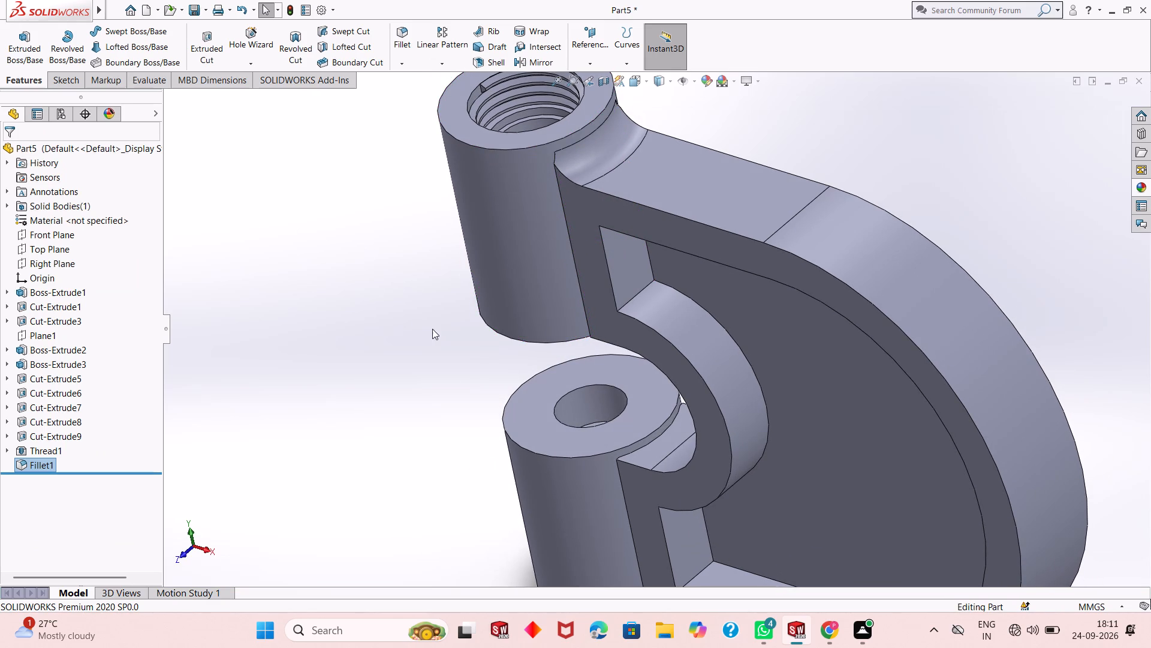
{"action": "scroll", "coordinate": [496, 419], "scroll_direction": "up", "scroll_amount": 2}
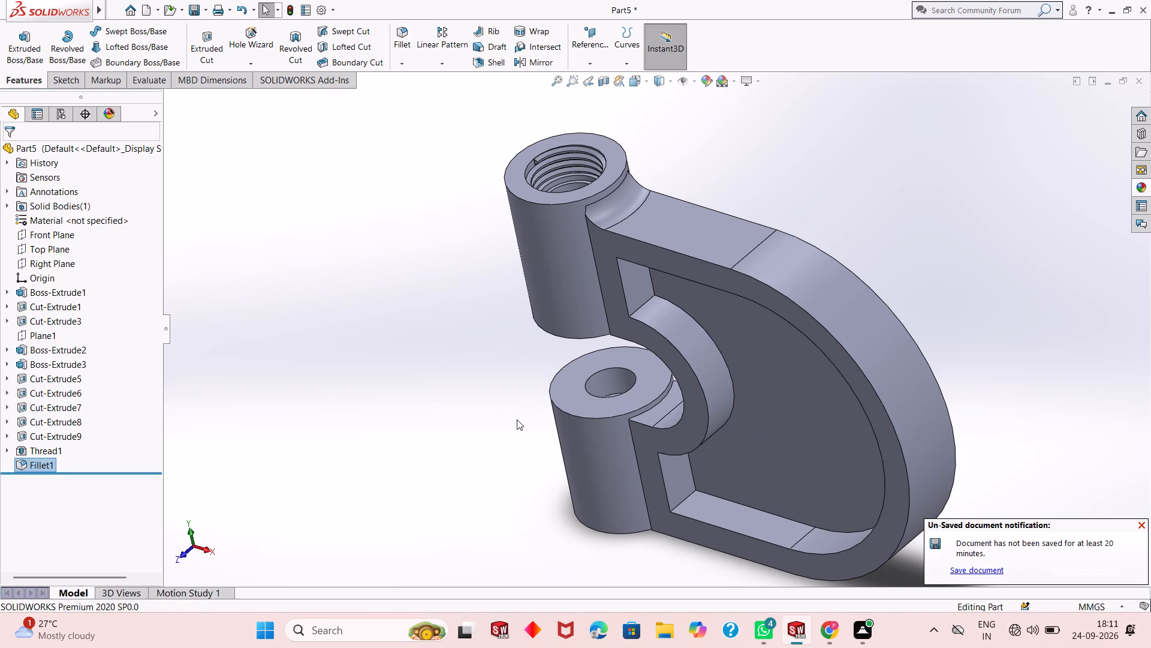
{"action": "left_click", "coordinate": [1139, 526]}
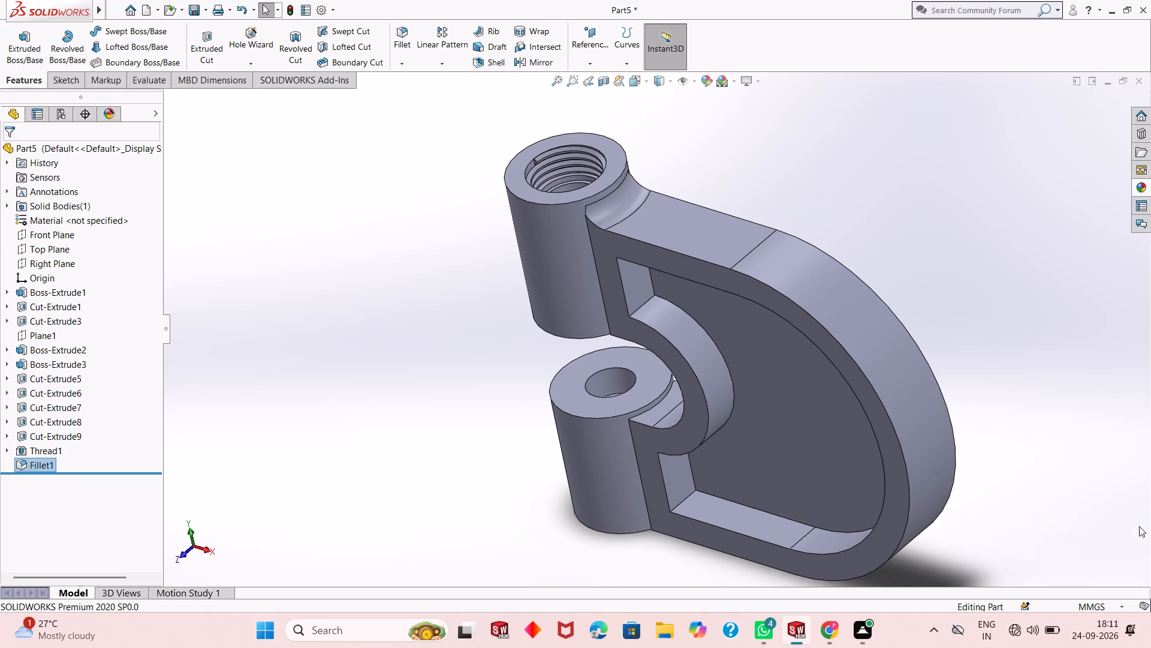
{"action": "scroll", "coordinate": [751, 412], "scroll_direction": "up", "scroll_amount": 2}
{"action": "scroll", "coordinate": [863, 365], "scroll_direction": "down", "scroll_amount": 2}
{"action": "middle_click_drag", "start_coordinate": [676, 414], "coordinate": [698, 353]}
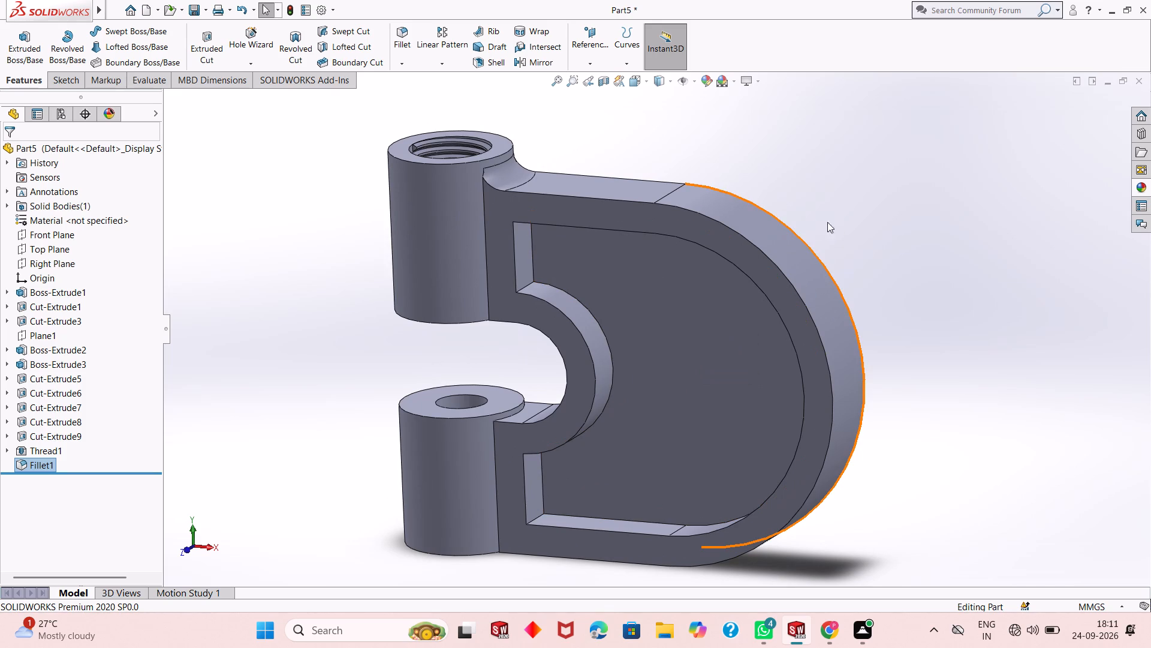
{"action": "scroll", "coordinate": [588, 434], "scroll_direction": "up", "scroll_amount": 2}
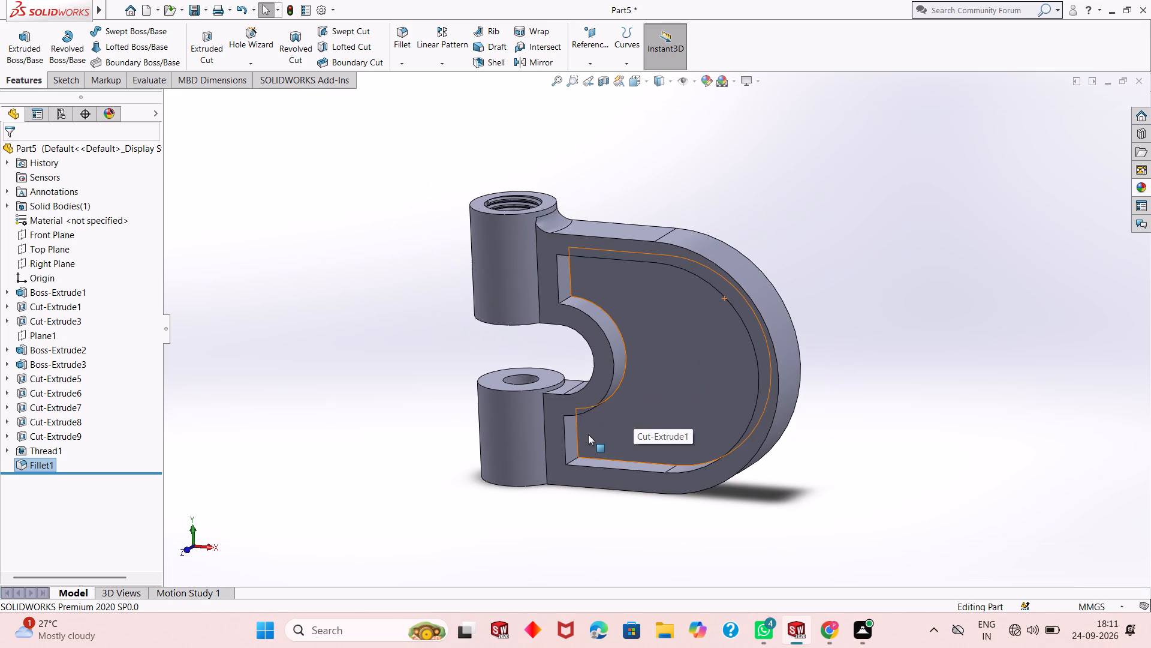
{"action": "middle_click_drag", "start_coordinate": [447, 476], "coordinate": [568, 360]}
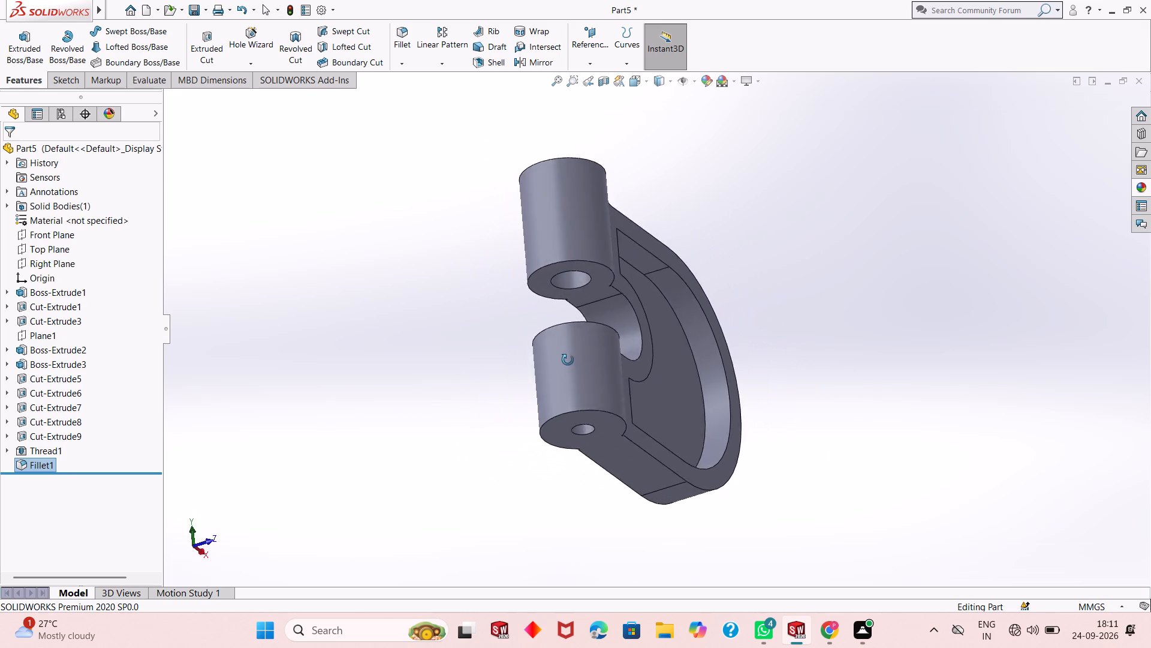
{"action": "middle_click_drag", "start_coordinate": [568, 360], "coordinate": [435, 443]}
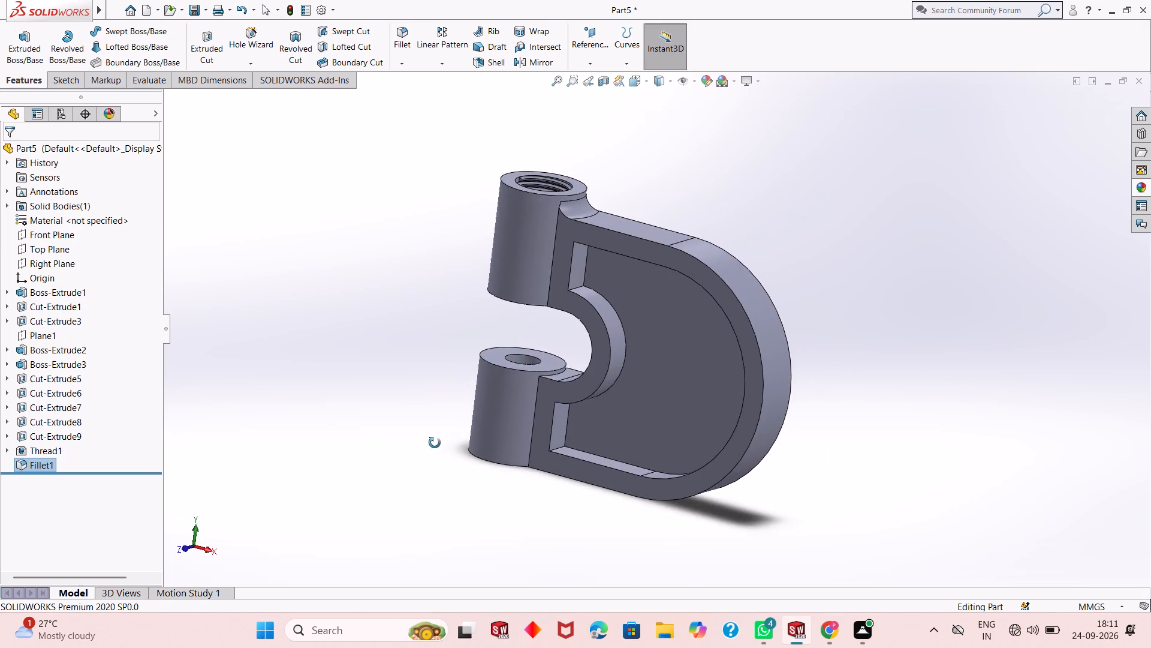
{"action": "middle_click_drag", "start_coordinate": [435, 443], "coordinate": [542, 276]}
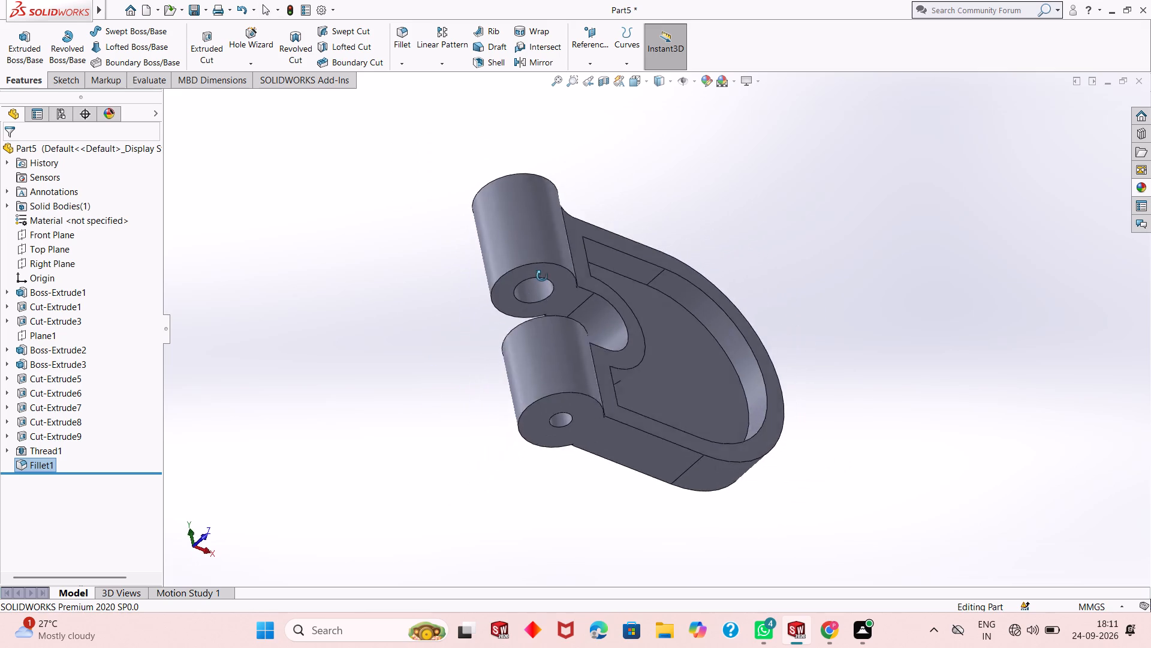
{"action": "middle_click_drag", "start_coordinate": [542, 276], "coordinate": [512, 428]}
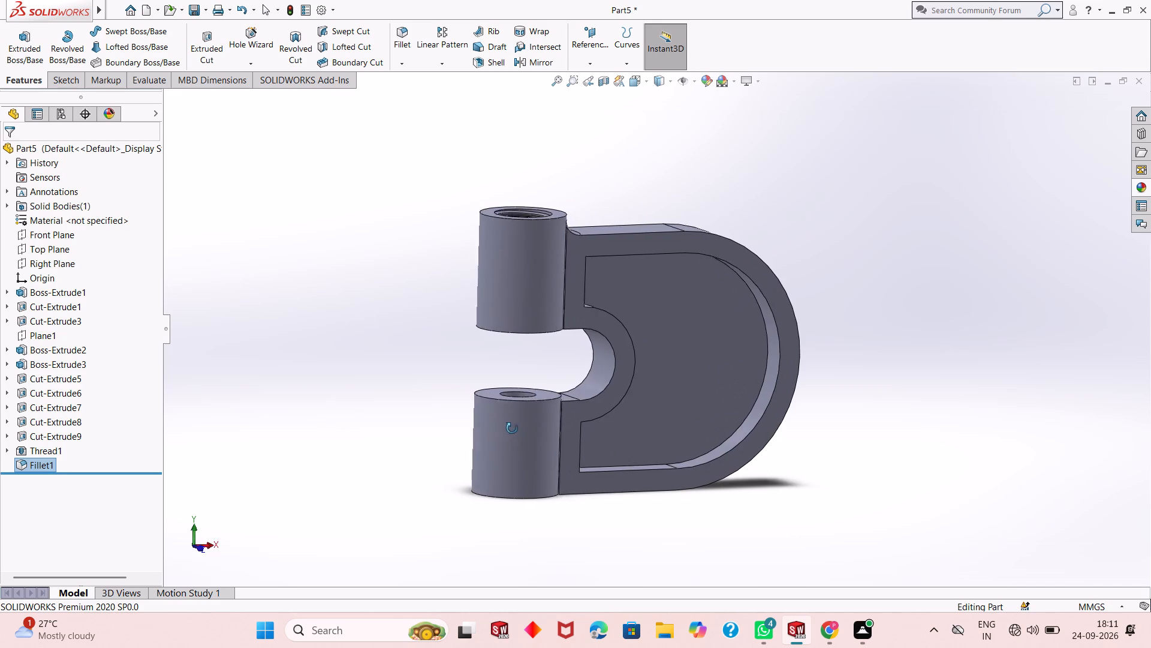
{"action": "middle_click_drag", "start_coordinate": [512, 428], "coordinate": [463, 431]}
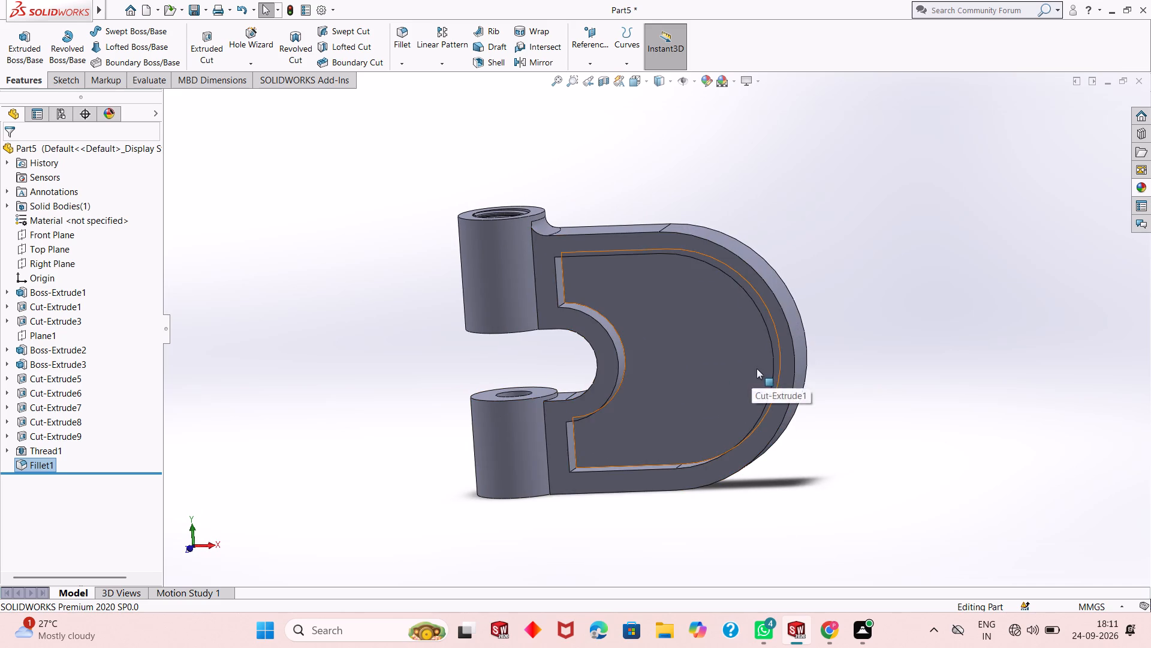
{"action": "middle_click_drag", "start_coordinate": [757, 368], "coordinate": [730, 439]}
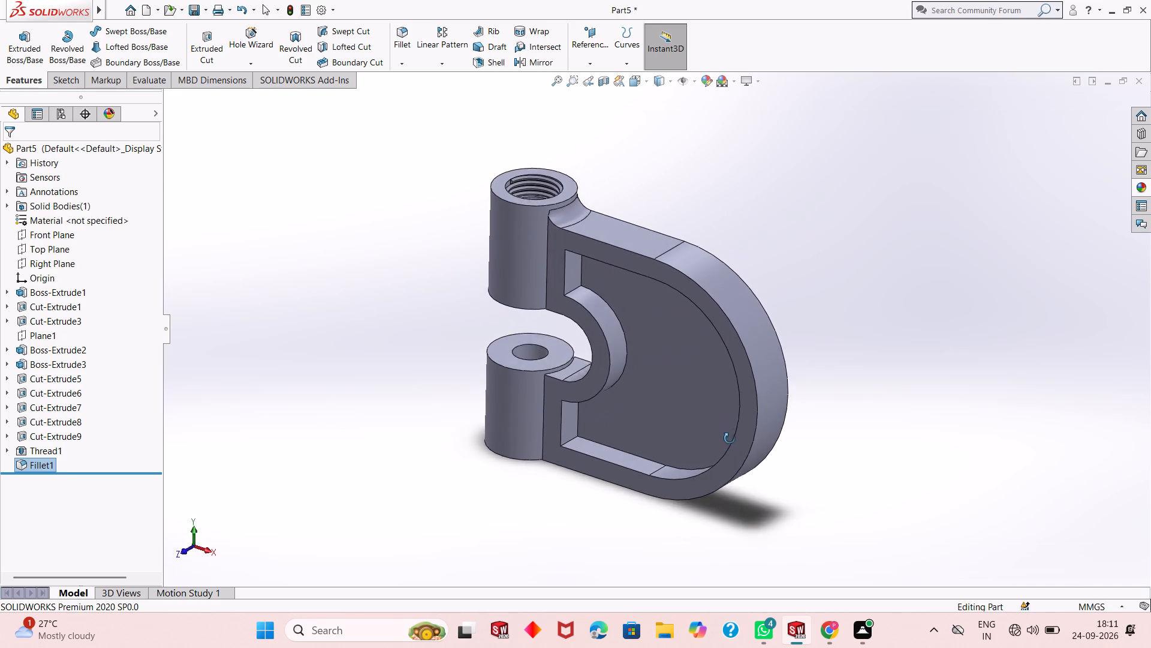
{"action": "middle_click_drag", "start_coordinate": [730, 439], "coordinate": [732, 479]}
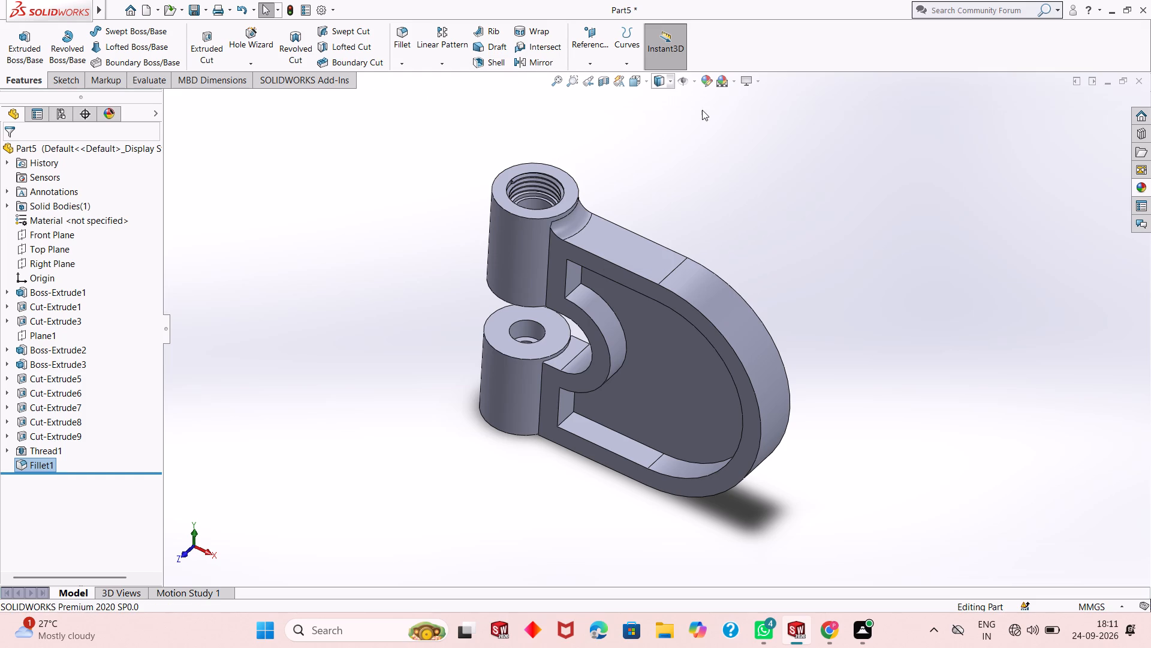
Apply the red Painted appearance to the D-shaped base extrusion, Boss-Extrude1, only.
{"action": "left_click", "coordinate": [1141, 193]}
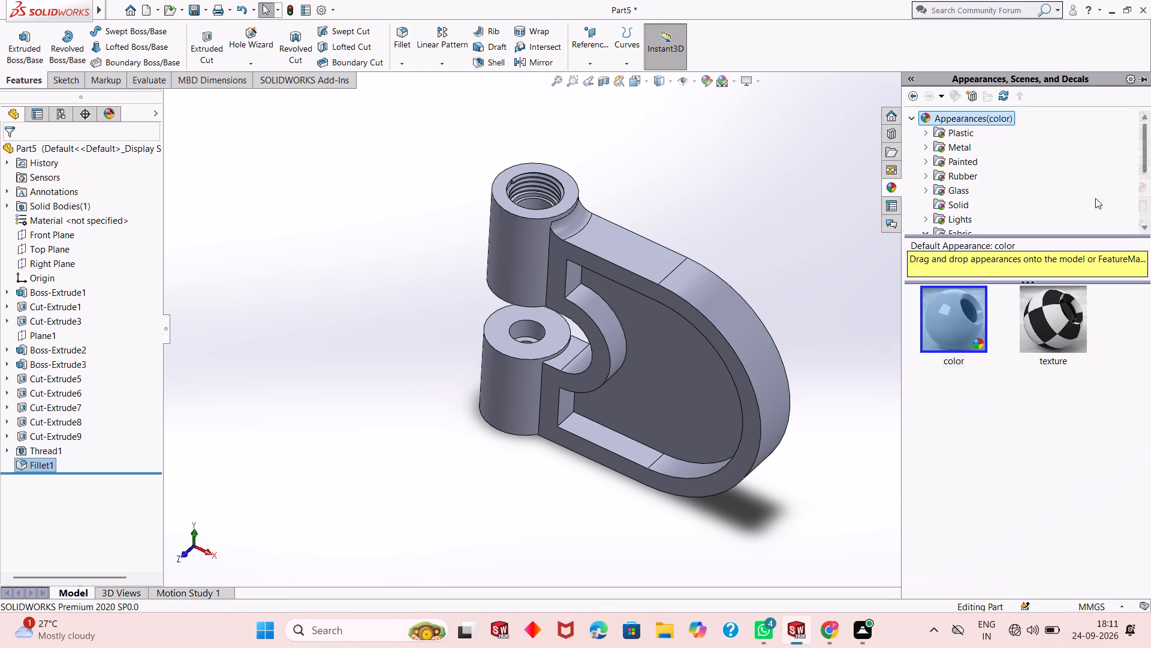
{"action": "left_click", "coordinate": [962, 177]}
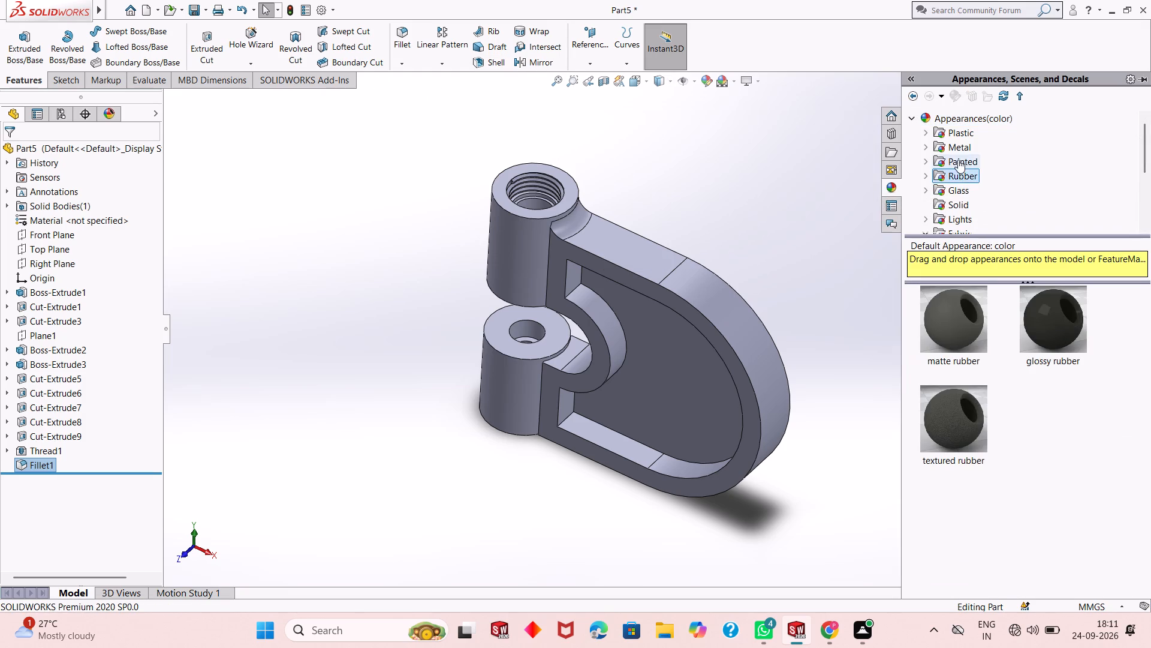
{"action": "left_click", "coordinate": [960, 157]}
{"action": "left_click_drag", "start_coordinate": [947, 313], "coordinate": [754, 337]}
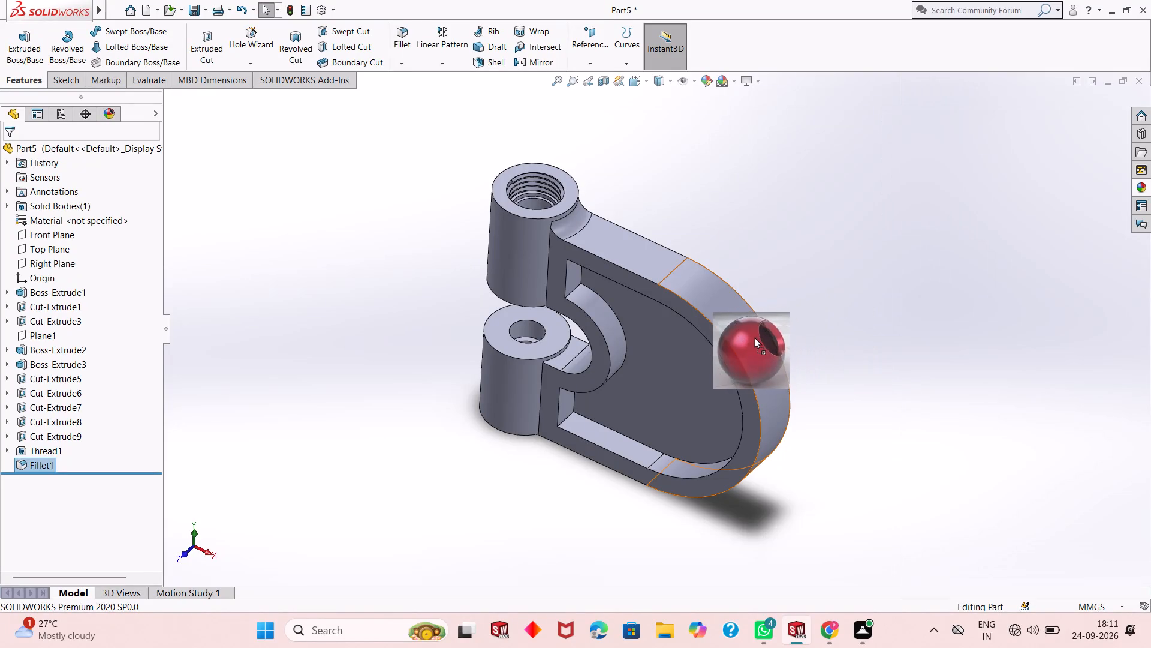
{"action": "left_click_drag", "start_coordinate": [754, 337], "coordinate": [748, 341]}
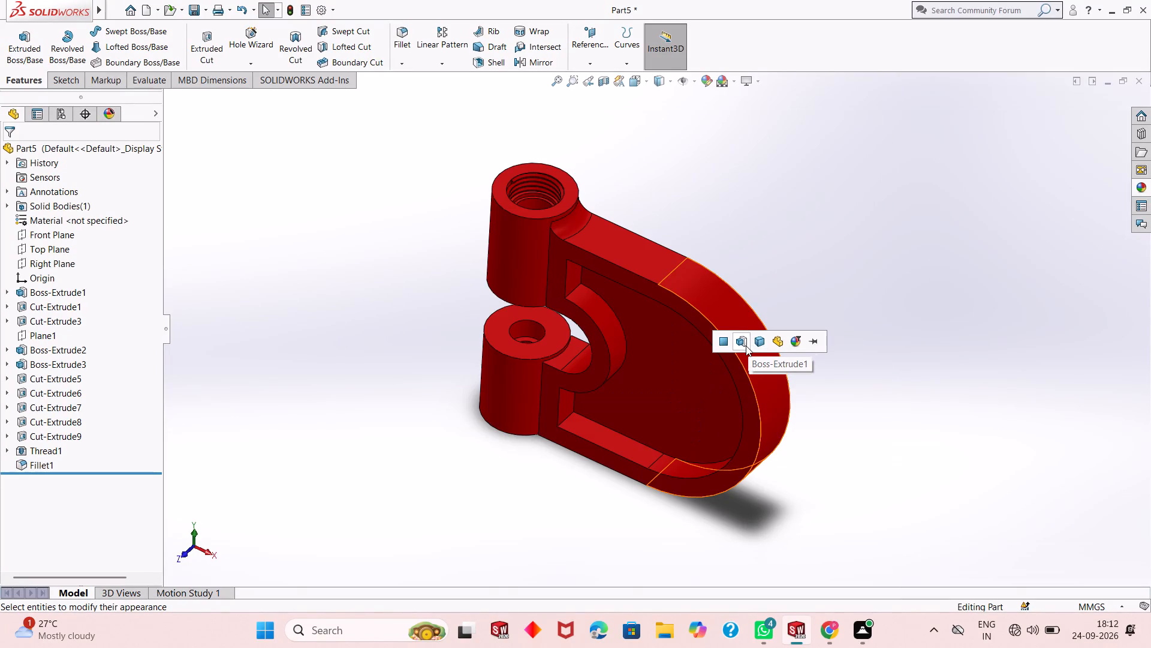
{"action": "left_click", "coordinate": [746, 346]}
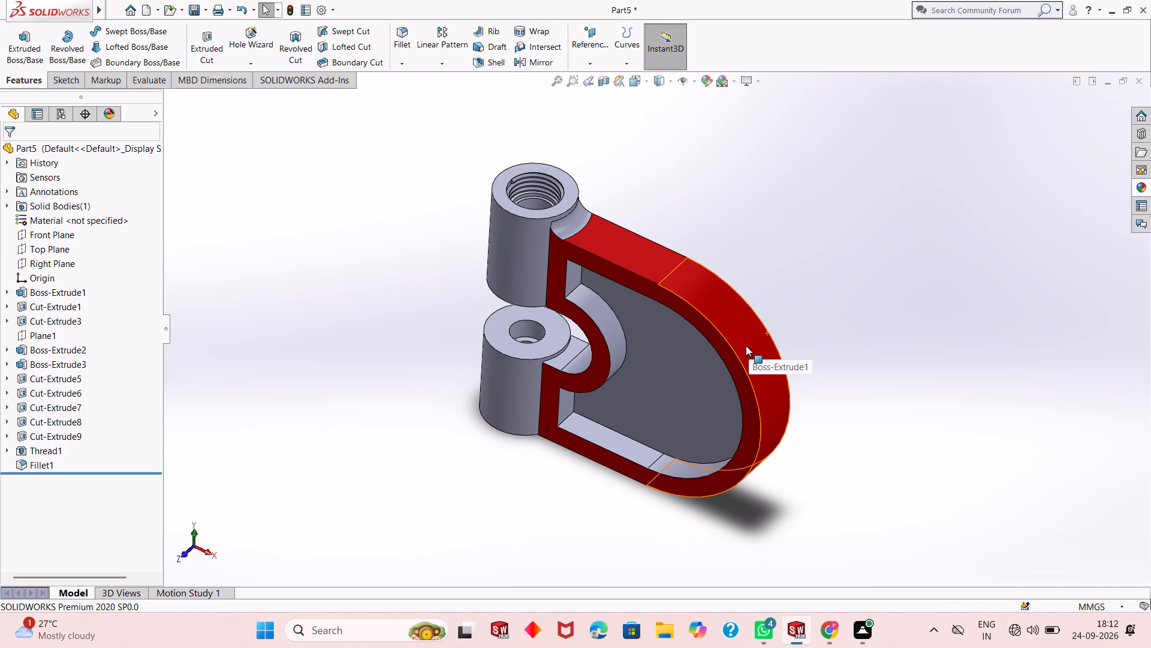
Apply the candy apple red Painted appearance to the lower and upper cylinder extrusions, Boss-Extrude3 and Boss-Extrude2.
{"action": "left_click", "coordinate": [1141, 190]}
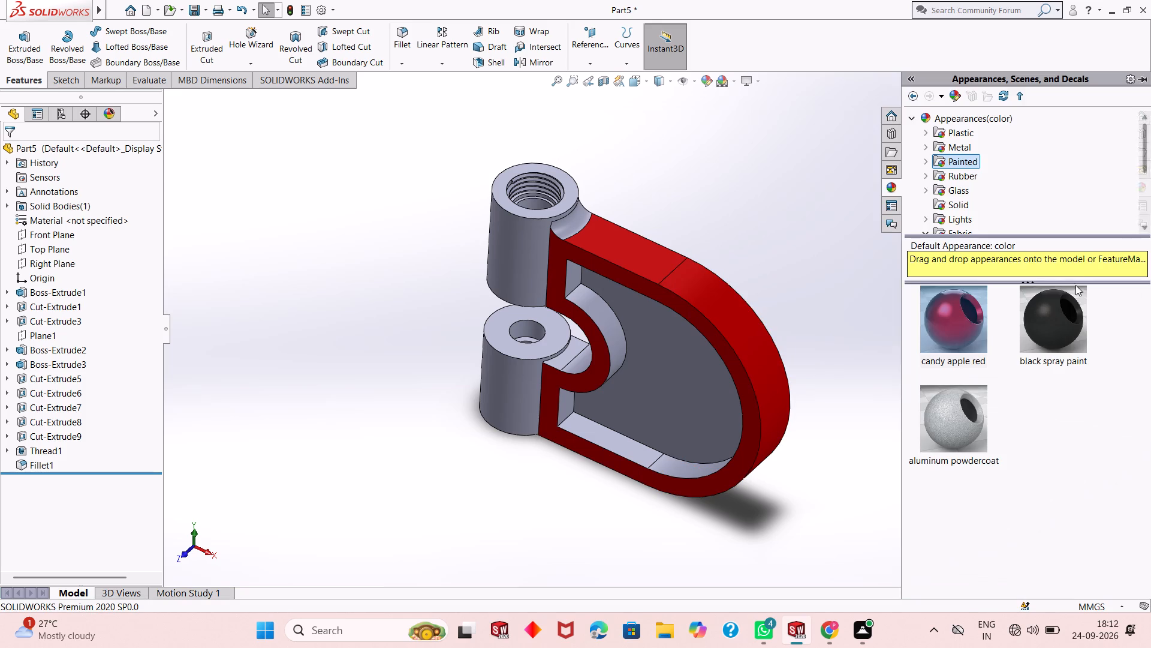
{"action": "left_click_drag", "start_coordinate": [965, 335], "coordinate": [522, 396]}
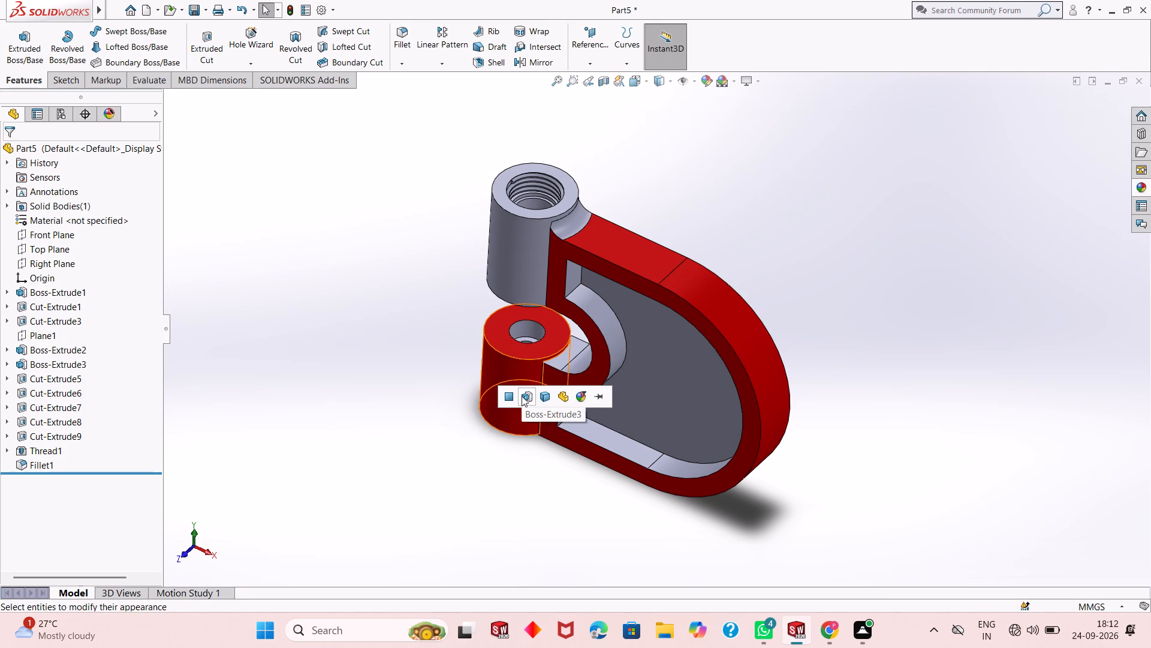
{"action": "left_click", "coordinate": [522, 396]}
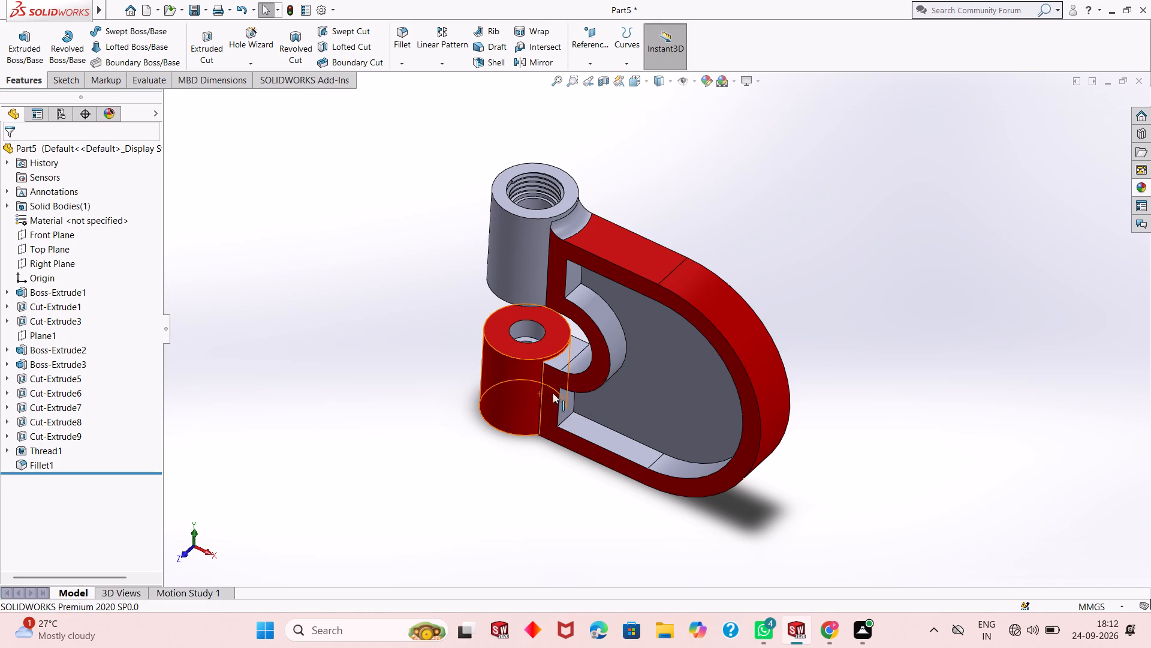
{"action": "left_click", "coordinate": [1138, 188]}
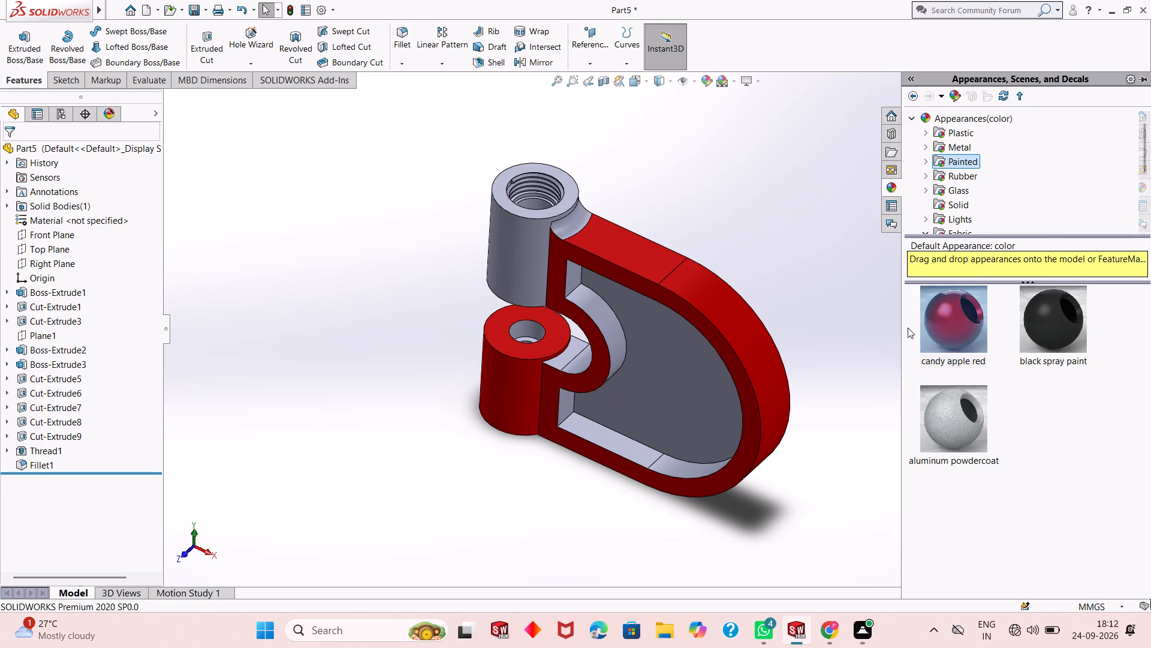
{"action": "left_click_drag", "start_coordinate": [948, 320], "coordinate": [509, 245]}
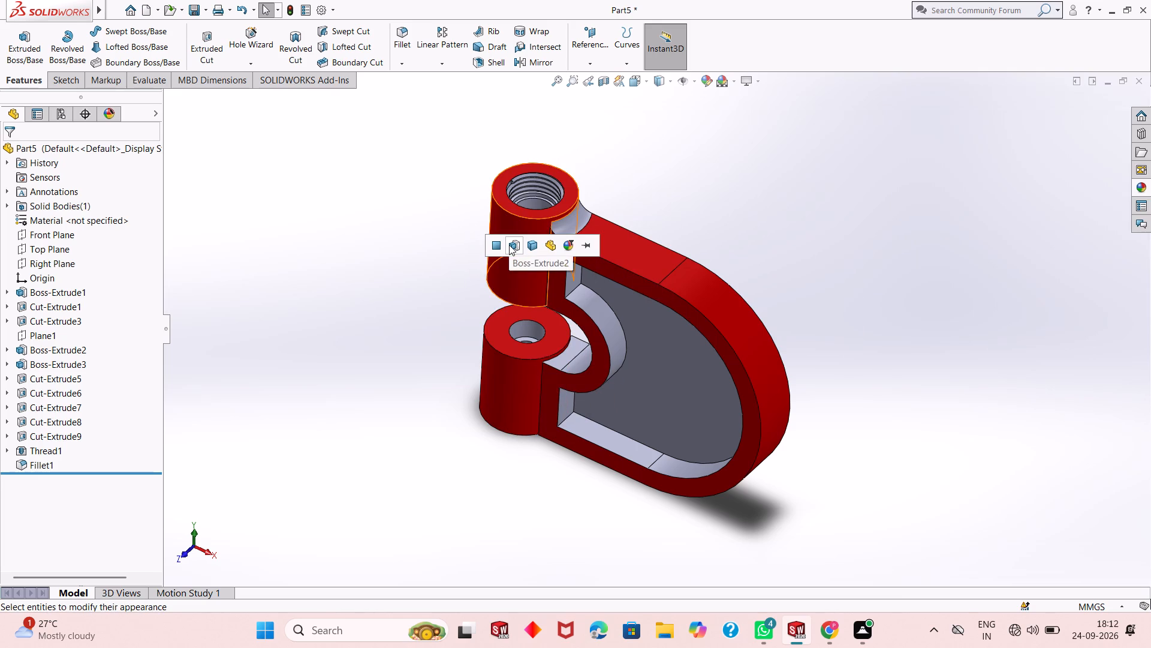
{"action": "left_click", "coordinate": [509, 245]}
Apply the candy apple red appearance to the rounded opening between the cylinders, feature Cut-Extrude3.
{"action": "middle_click", "coordinate": [481, 381]}
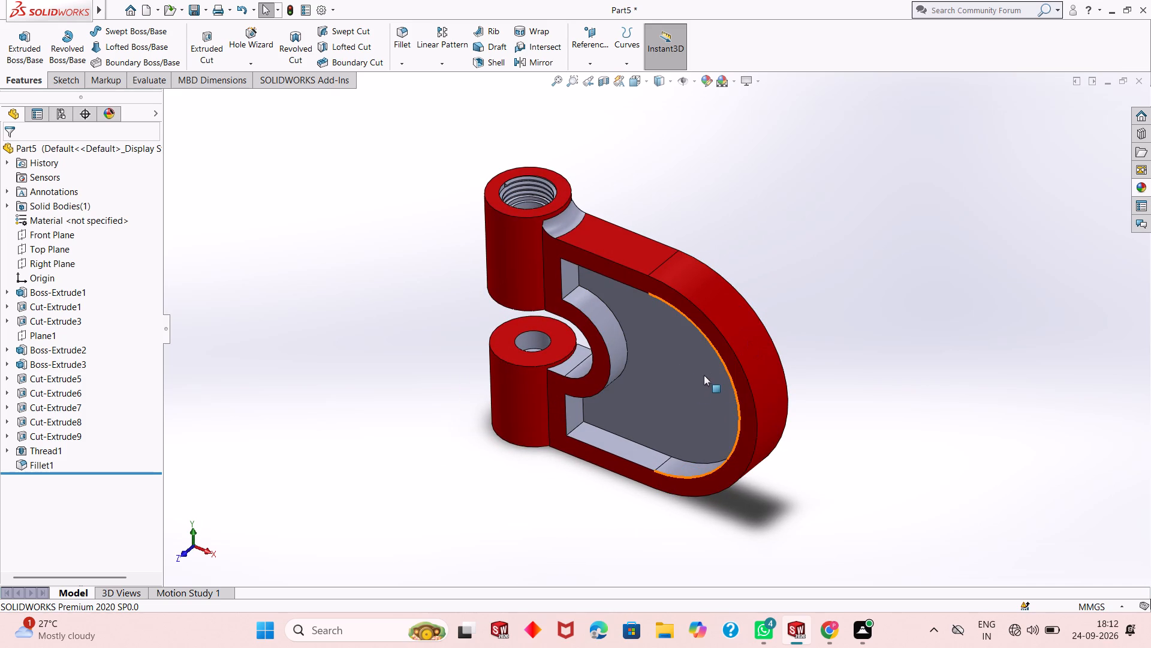
{"action": "middle_click_drag", "start_coordinate": [669, 376], "coordinate": [771, 300]}
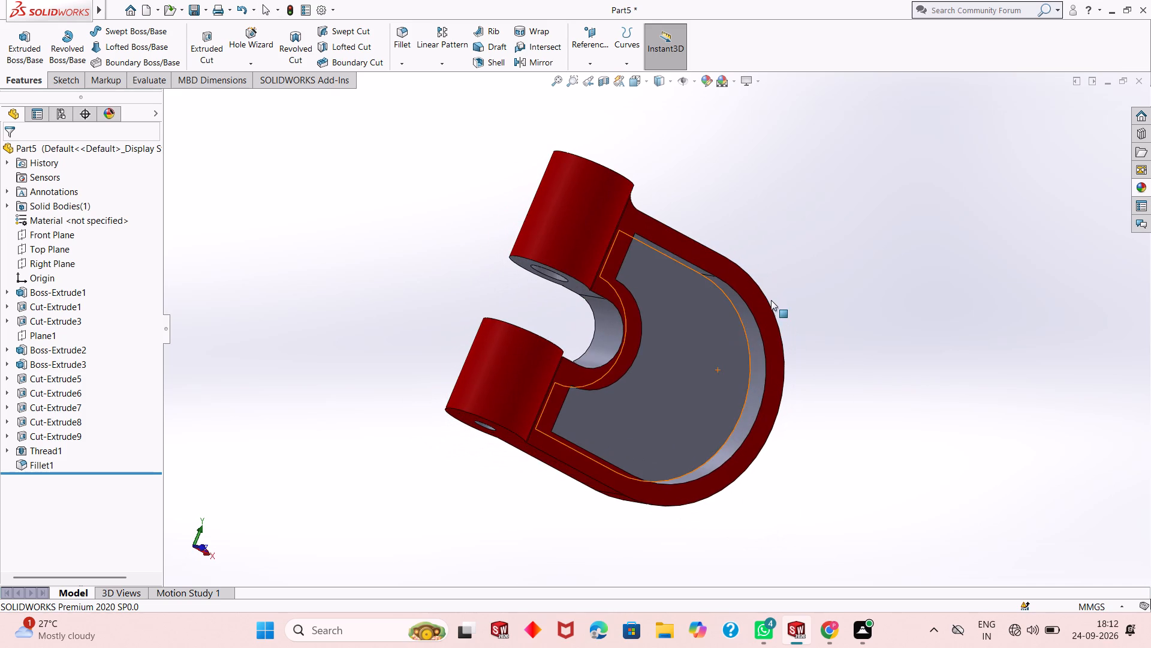
{"action": "left_click", "coordinate": [1138, 183]}
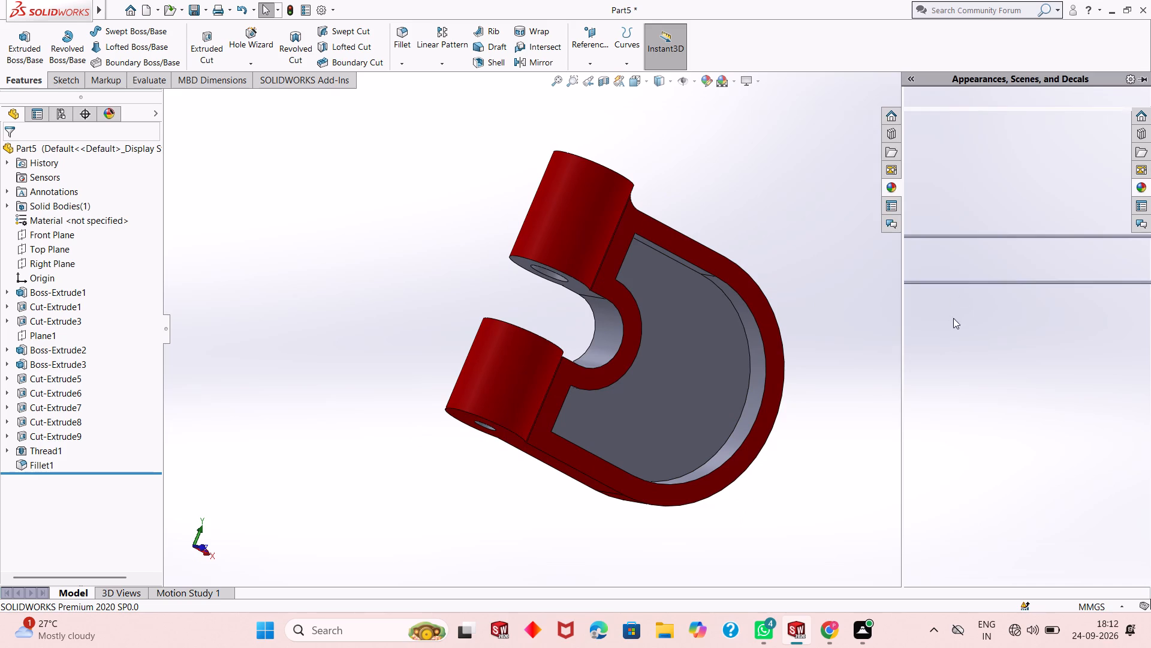
{"action": "left_click_drag", "start_coordinate": [956, 318], "coordinate": [598, 325]}
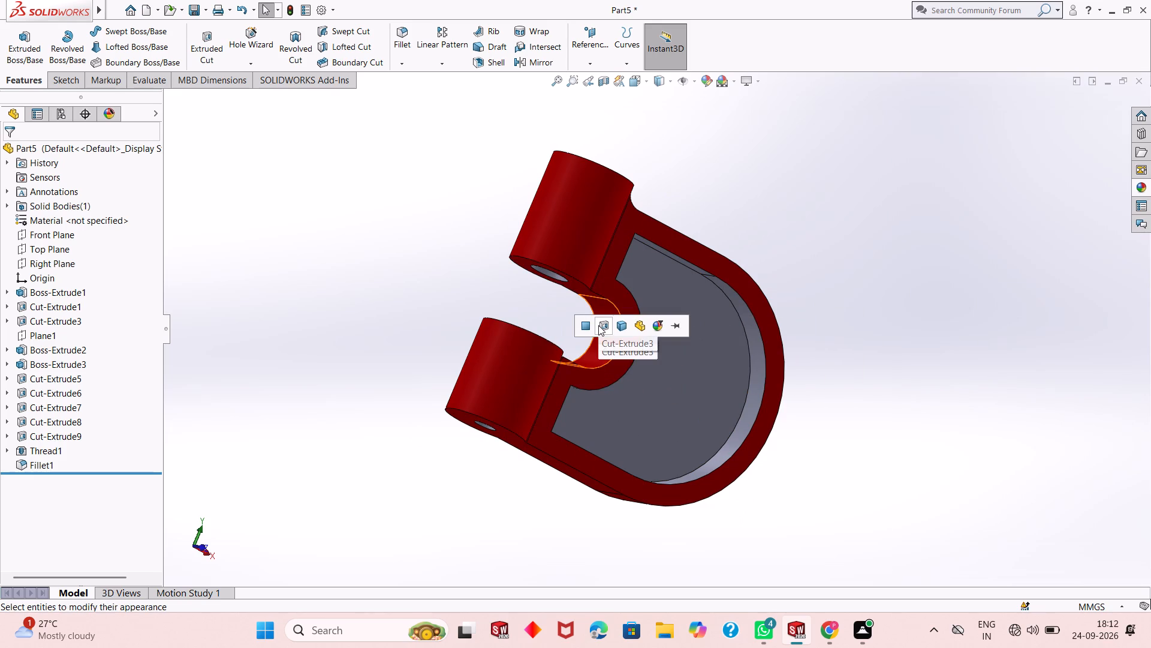
{"action": "left_click", "coordinate": [598, 325]}
Apply the polished steel Metal appearance to the D-shaped pocket's cut feature, covering its floor and walls.
{"action": "middle_click_drag", "start_coordinate": [686, 213], "coordinate": [706, 202]}
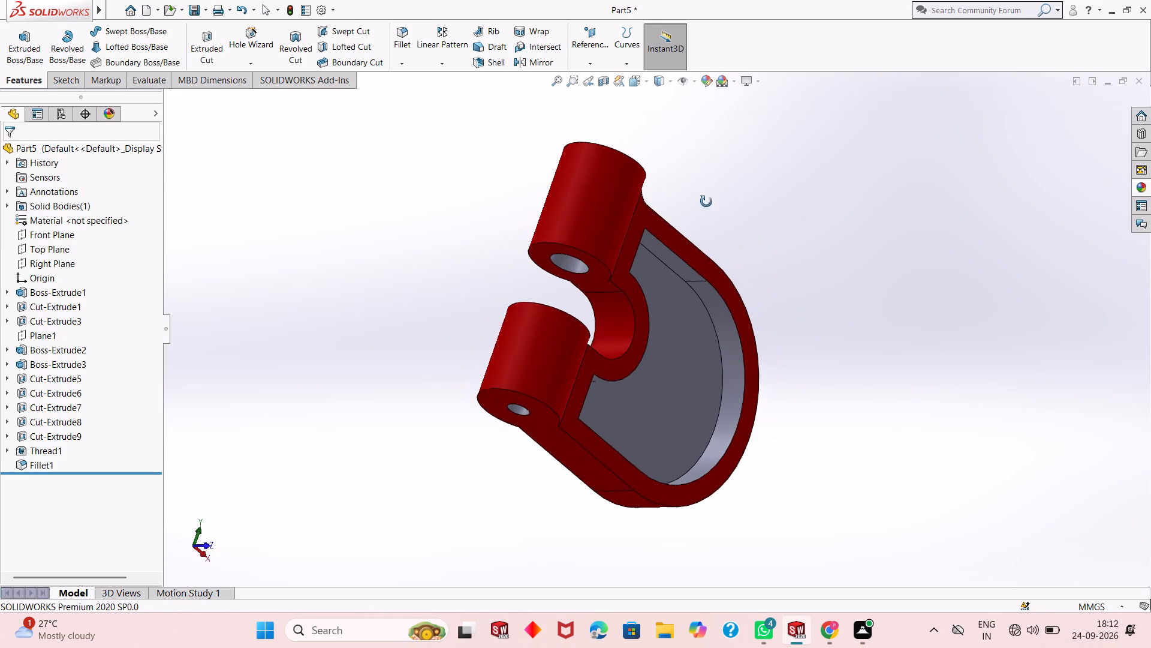
{"action": "middle_click_drag", "start_coordinate": [706, 202], "coordinate": [577, 269]}
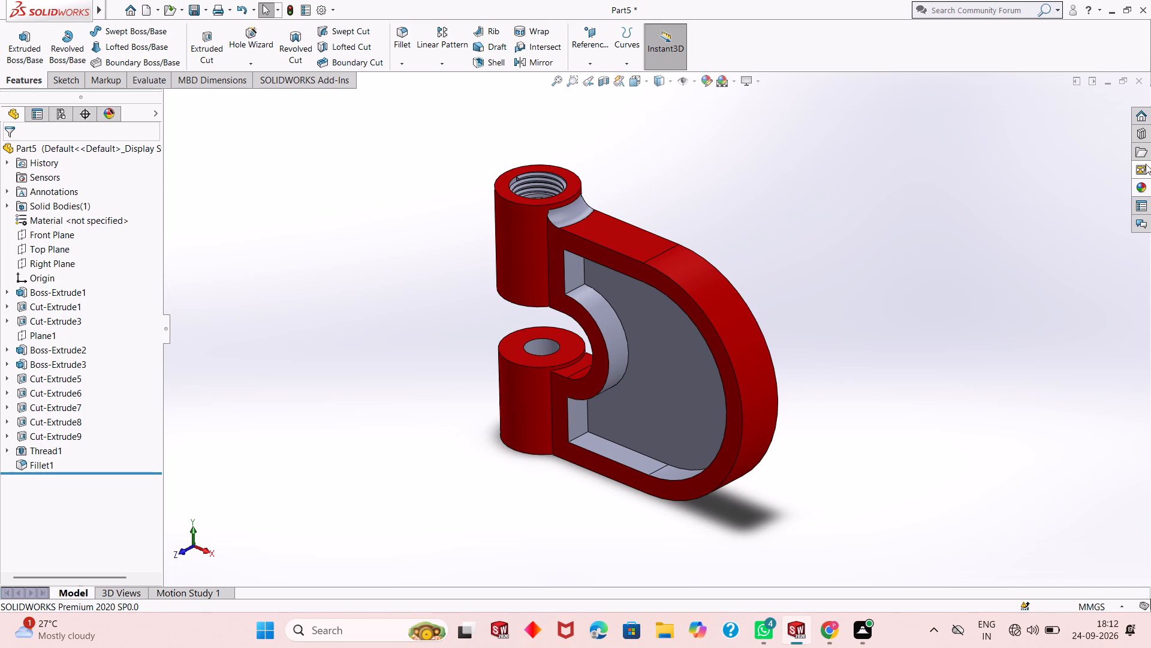
{"action": "middle_click_drag", "start_coordinate": [915, 328], "coordinate": [888, 371]}
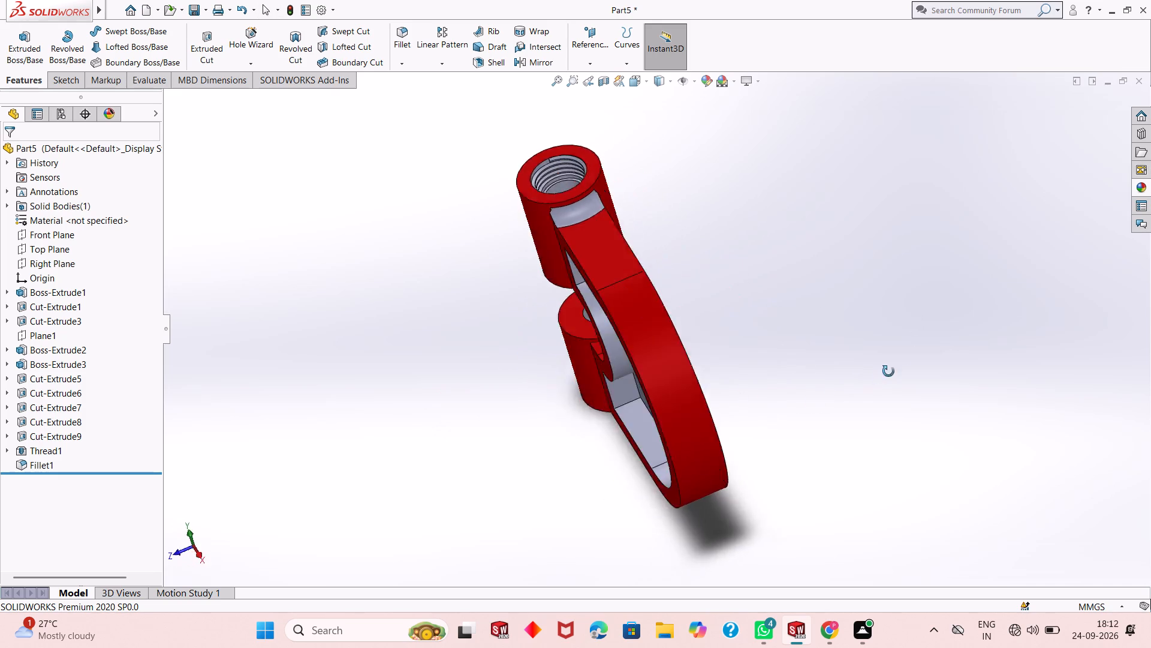
{"action": "middle_click_drag", "start_coordinate": [888, 371], "coordinate": [941, 337]}
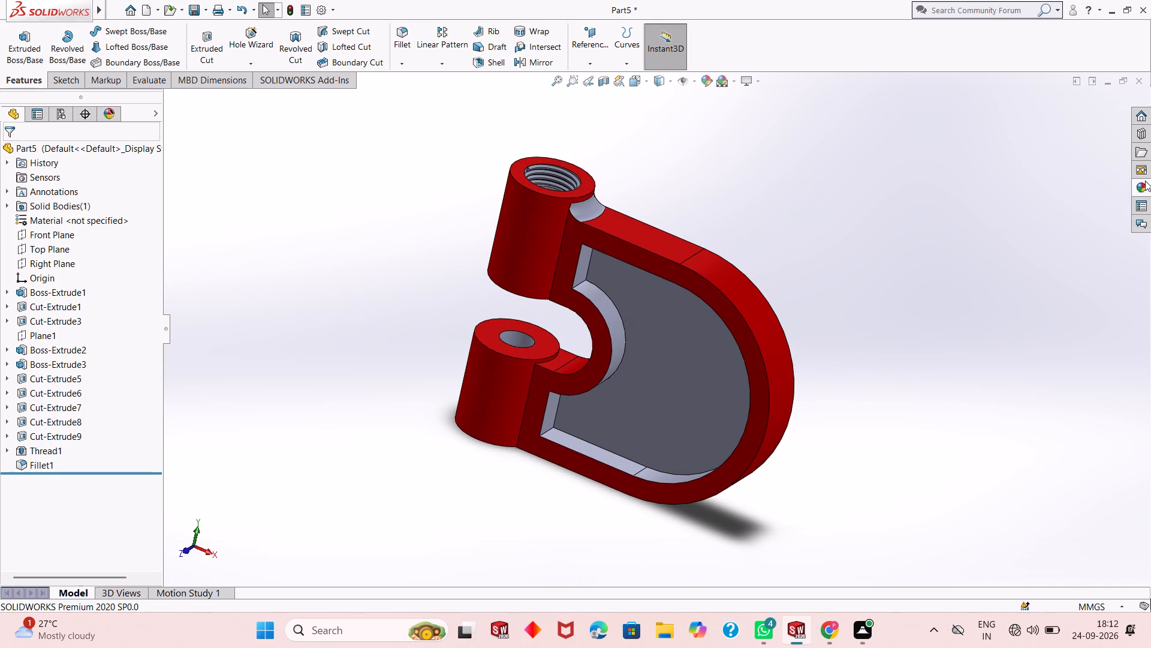
{"action": "left_click", "coordinate": [1141, 186]}
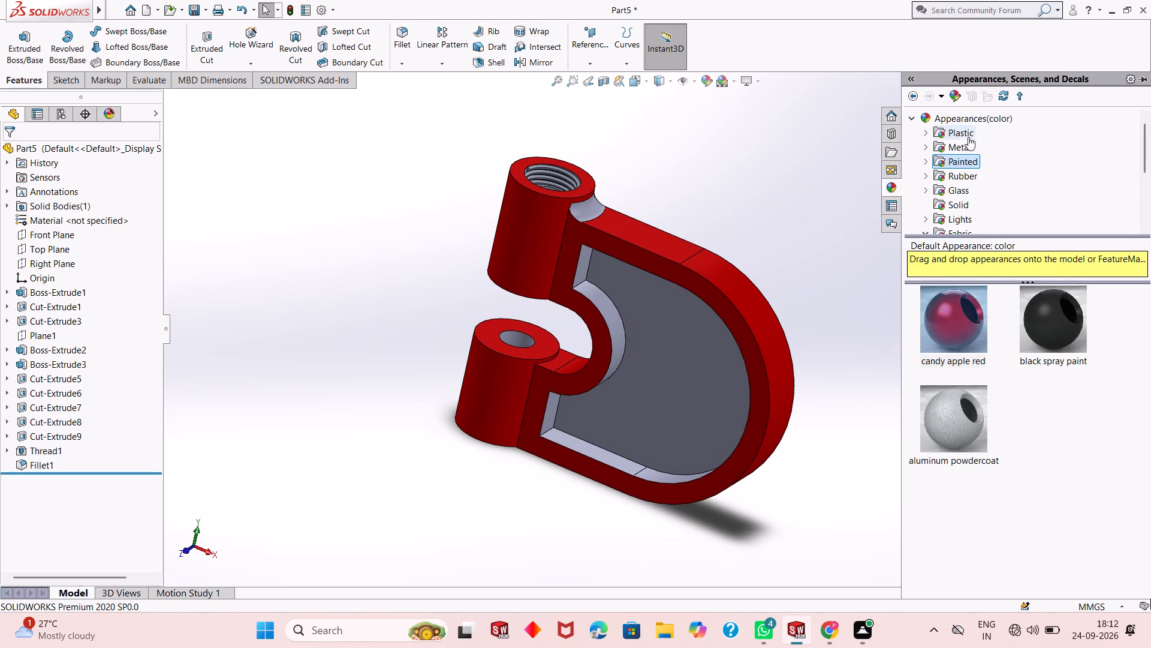
{"action": "left_click", "coordinate": [960, 142]}
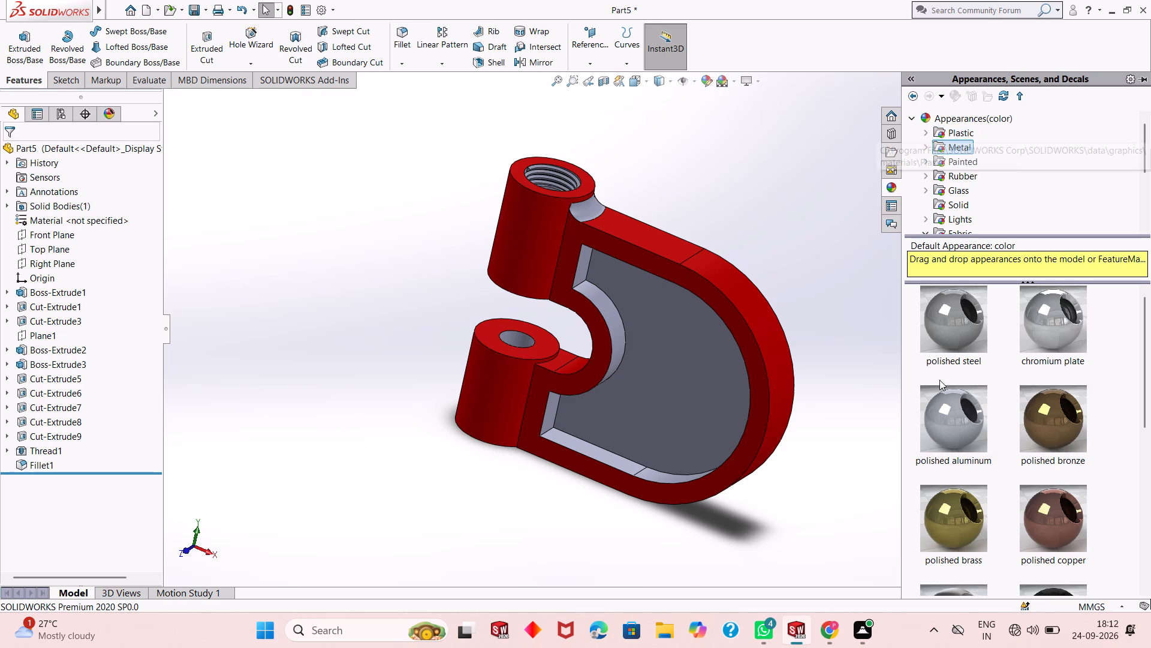
{"action": "left_click_drag", "start_coordinate": [957, 315], "coordinate": [703, 365]}
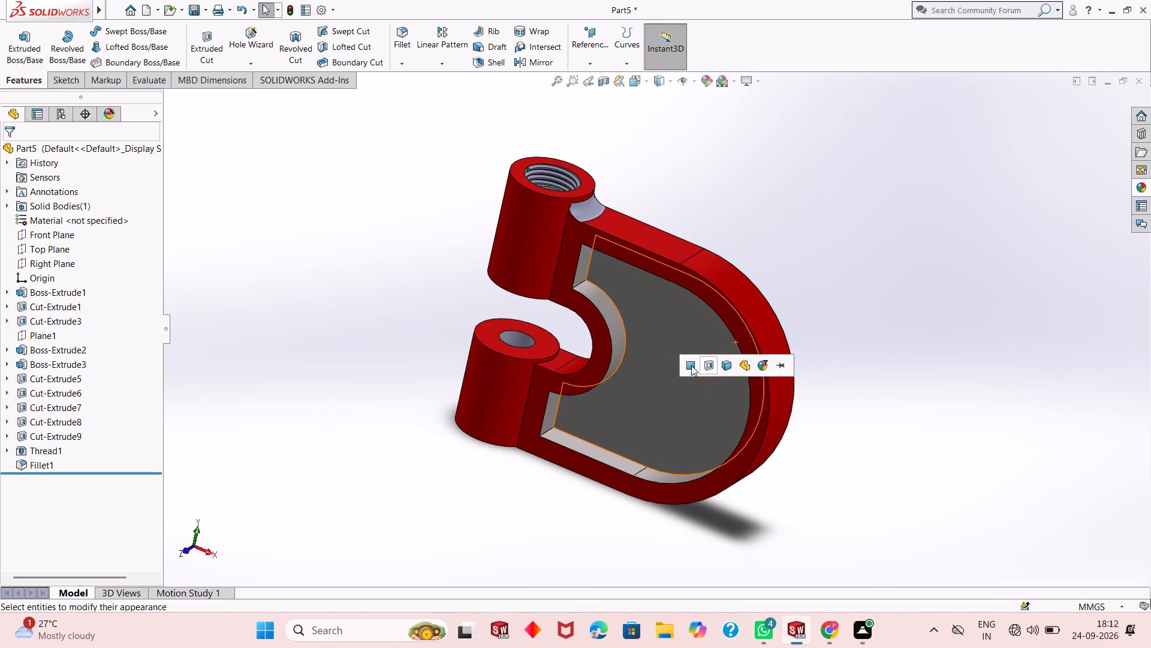
{"action": "left_click", "coordinate": [710, 368]}
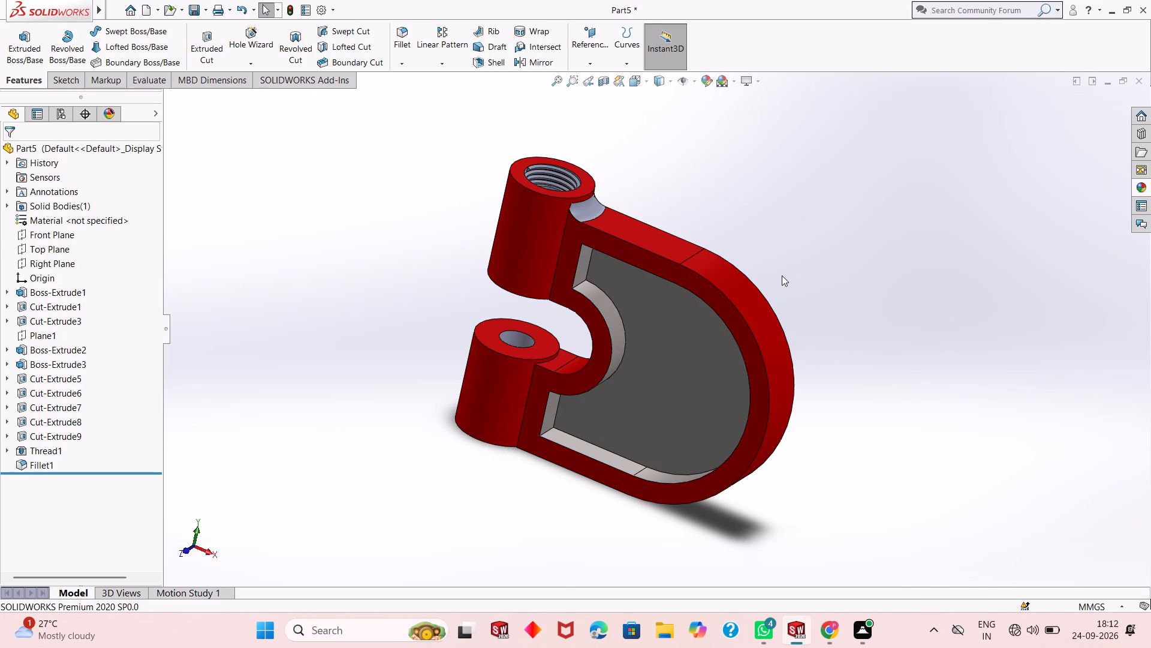
Apply the polished steel appearance to the face of Fillet1 beside the upper cylinder.
{"action": "middle_click_drag", "start_coordinate": [803, 275], "coordinate": [791, 293]}
{"action": "scroll", "coordinate": [596, 253], "scroll_direction": "down", "scroll_amount": 2}
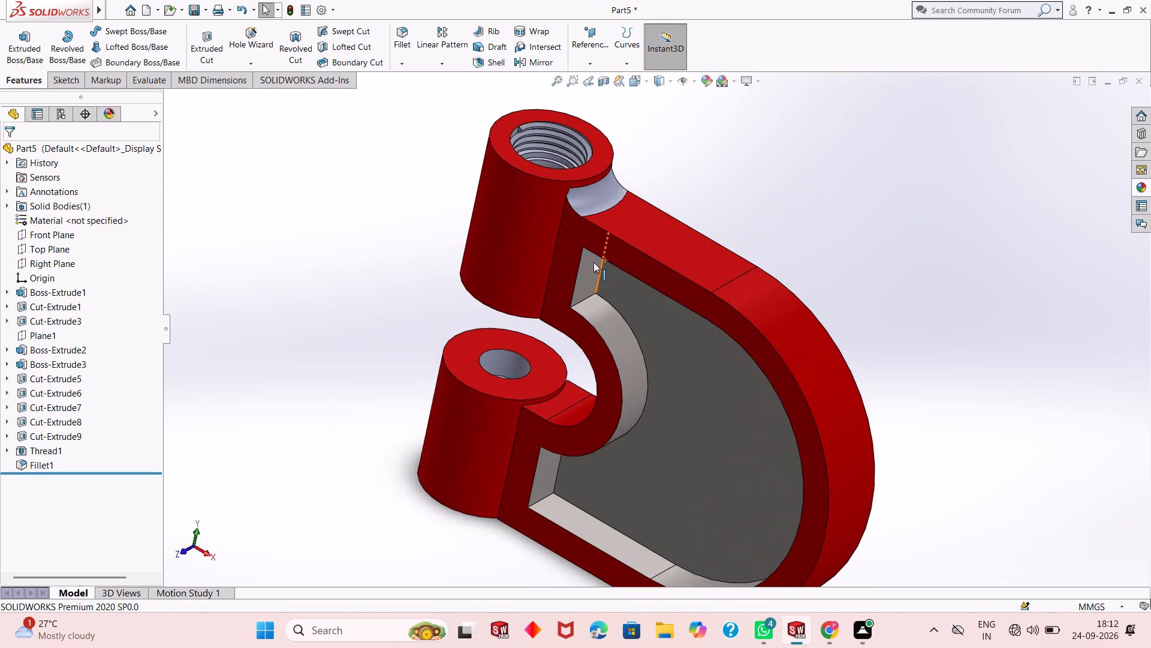
{"action": "scroll", "coordinate": [593, 262], "scroll_direction": "up", "scroll_amount": 2}
{"action": "scroll", "coordinate": [587, 184], "scroll_direction": "down", "scroll_amount": 2}
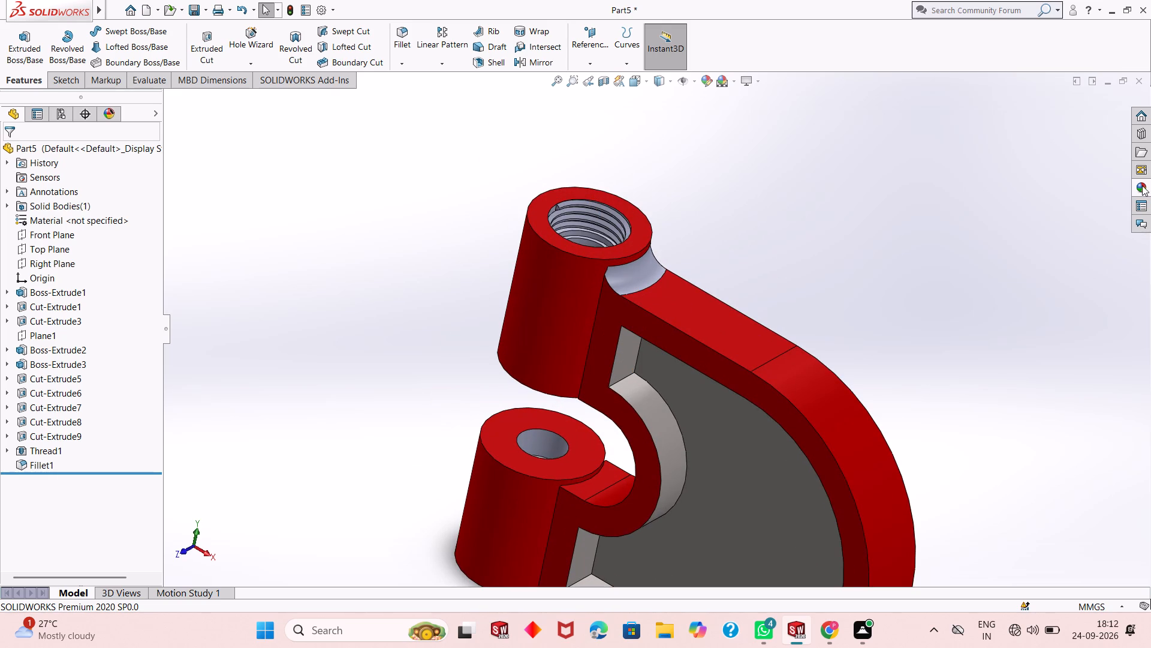
{"action": "left_click", "coordinate": [1142, 185]}
{"action": "left_click_drag", "start_coordinate": [959, 326], "coordinate": [659, 280]}
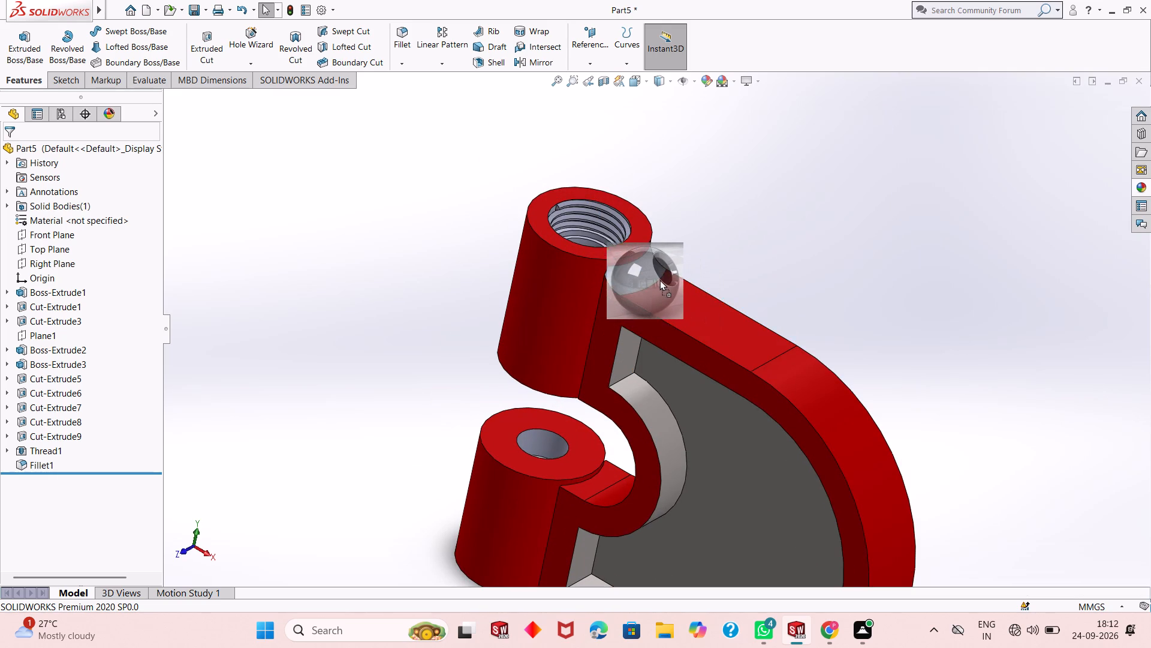
{"action": "left_click_drag", "start_coordinate": [659, 280], "coordinate": [646, 271]}
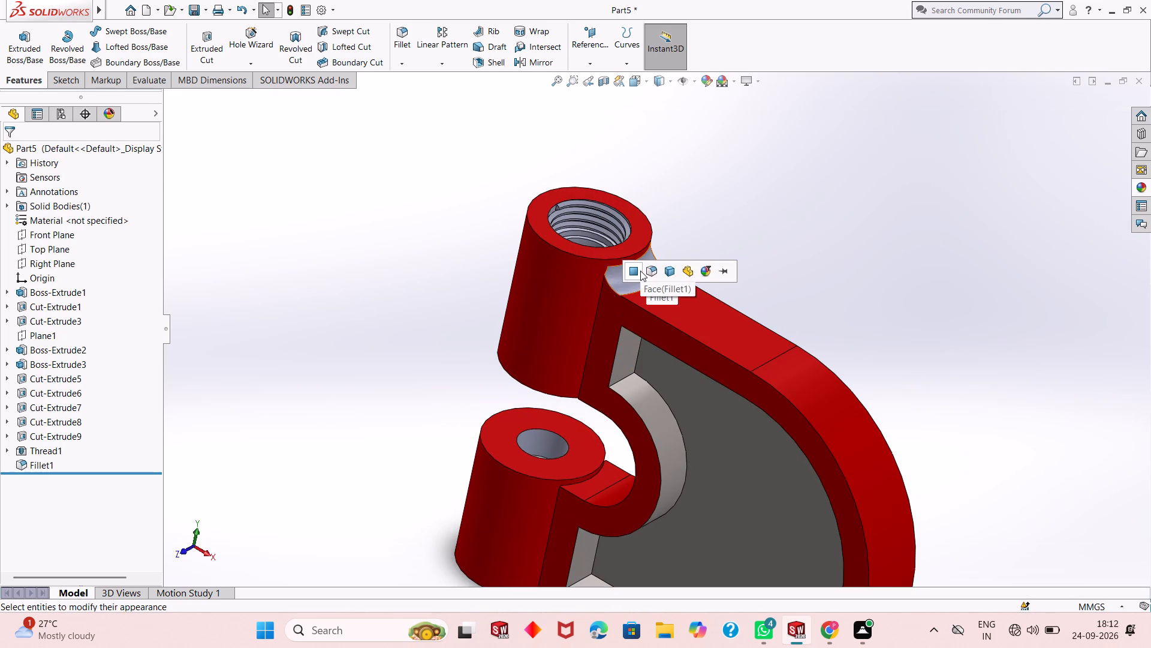
{"action": "left_click", "coordinate": [640, 271]}
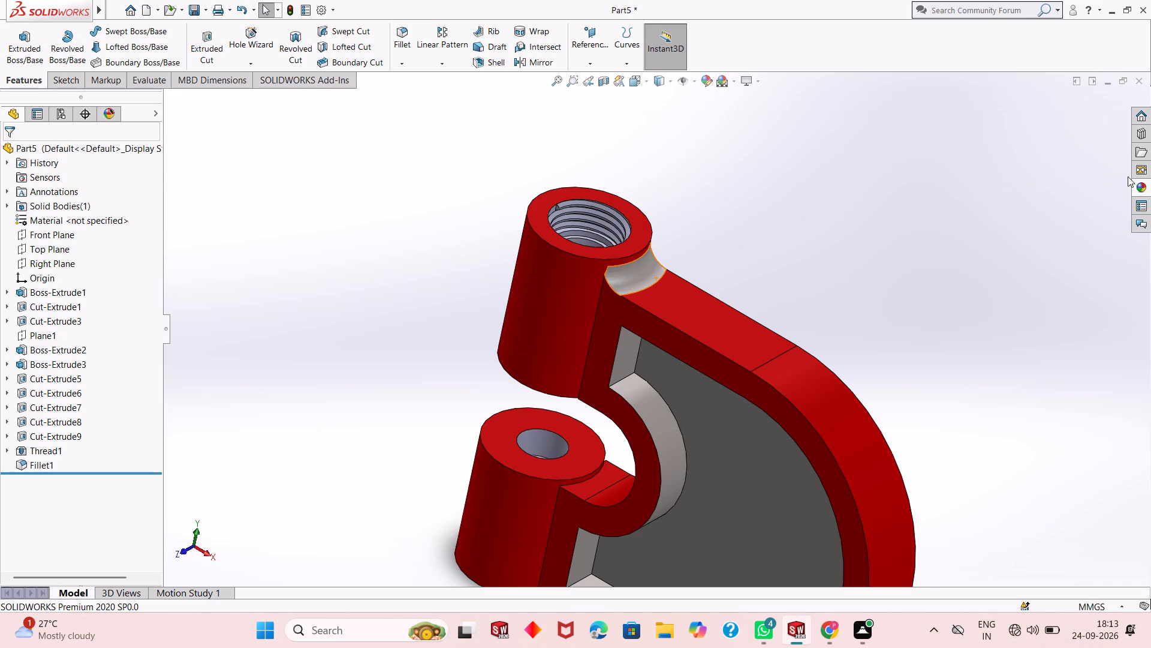
Apply the polished steel appearance at body level, targeting the body through the thread in the upper cylinder.
{"action": "left_click", "coordinate": [1141, 184]}
{"action": "left_click_drag", "start_coordinate": [974, 325], "coordinate": [623, 212]}
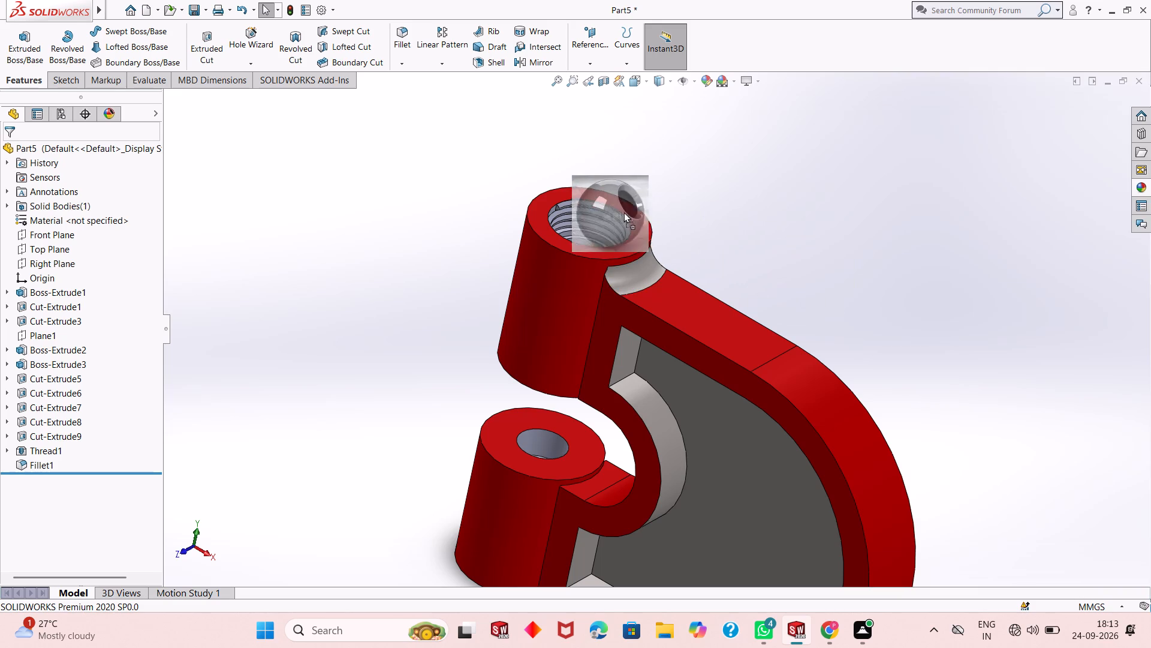
{"action": "left_click_drag", "start_coordinate": [623, 212], "coordinate": [611, 209]}
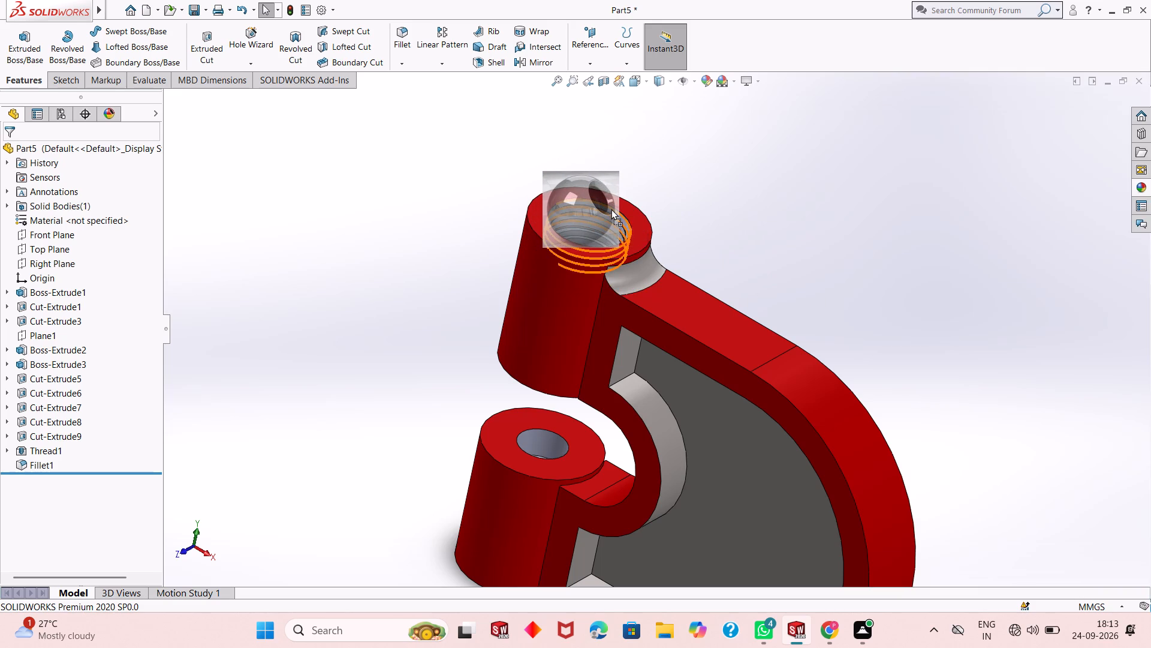
{"action": "left_click_drag", "start_coordinate": [611, 209], "coordinate": [608, 210]}
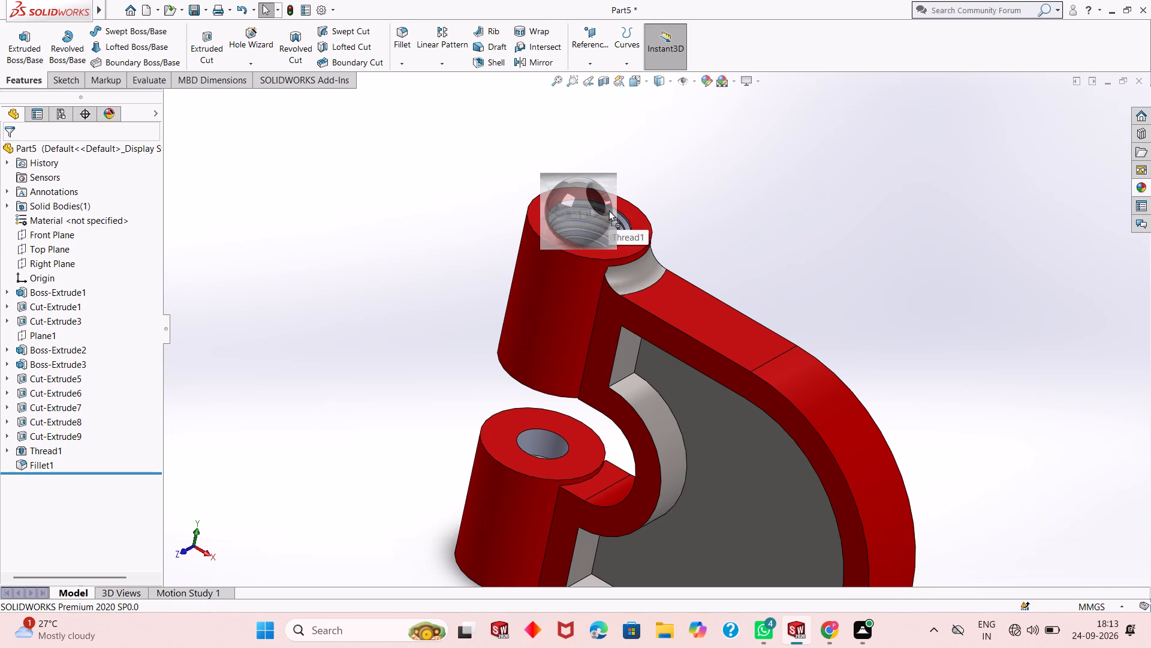
{"action": "left_click_drag", "start_coordinate": [608, 210], "coordinate": [610, 208]}
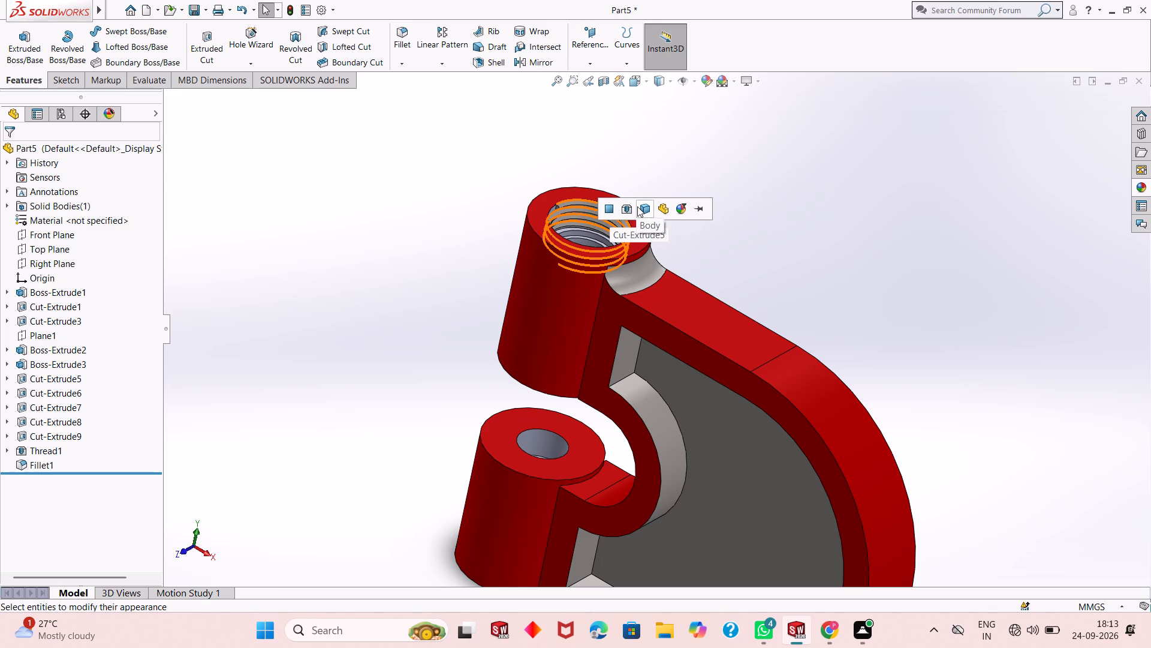
{"action": "left_click", "coordinate": [637, 206]}
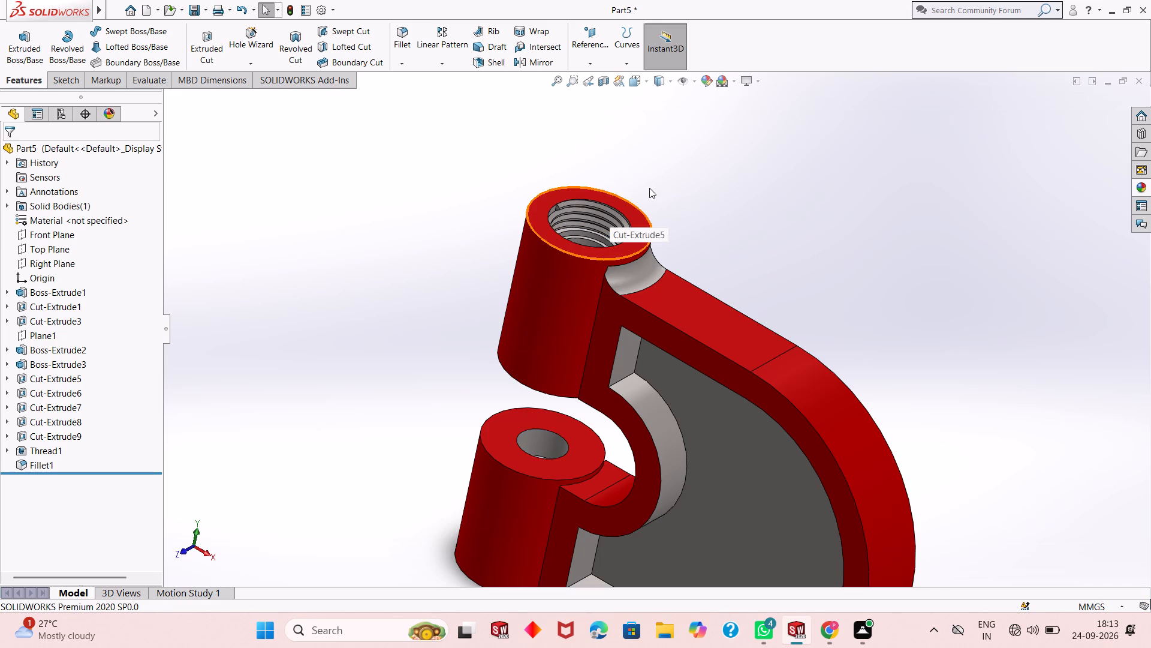
Examine the coloured thread, fillet, bores, pocket and opening up close and from several angles.
{"action": "middle_click", "coordinate": [676, 217]}
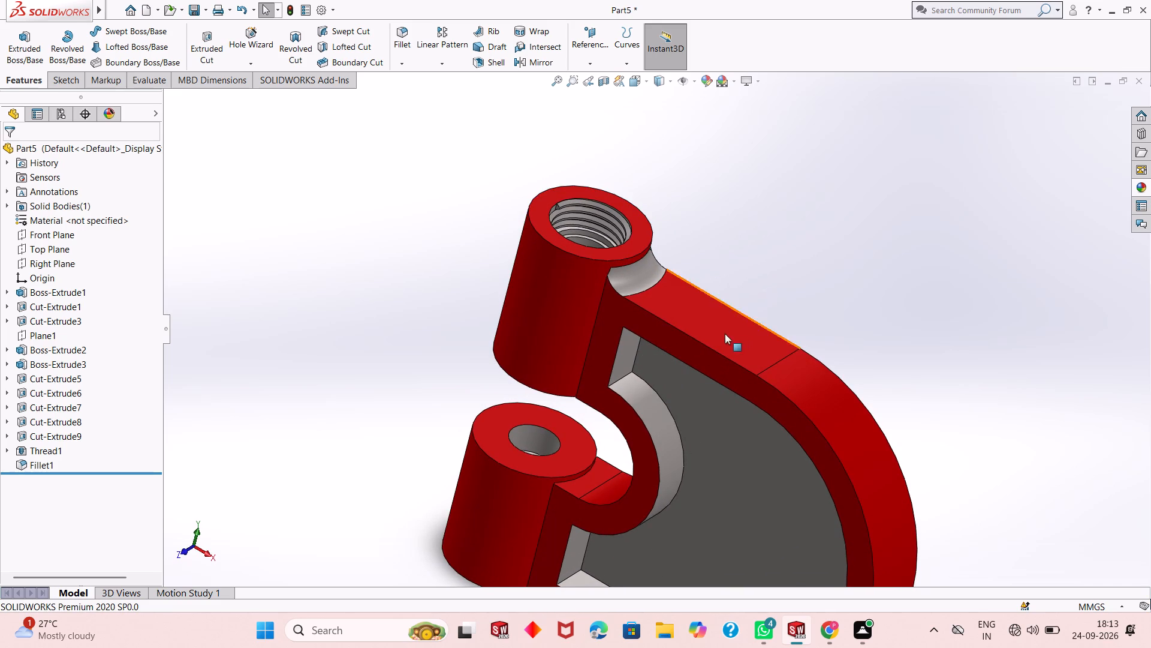
{"action": "scroll", "coordinate": [691, 330], "scroll_direction": "up", "scroll_amount": 1}
{"action": "scroll", "coordinate": [641, 254], "scroll_direction": "down", "scroll_amount": 9}
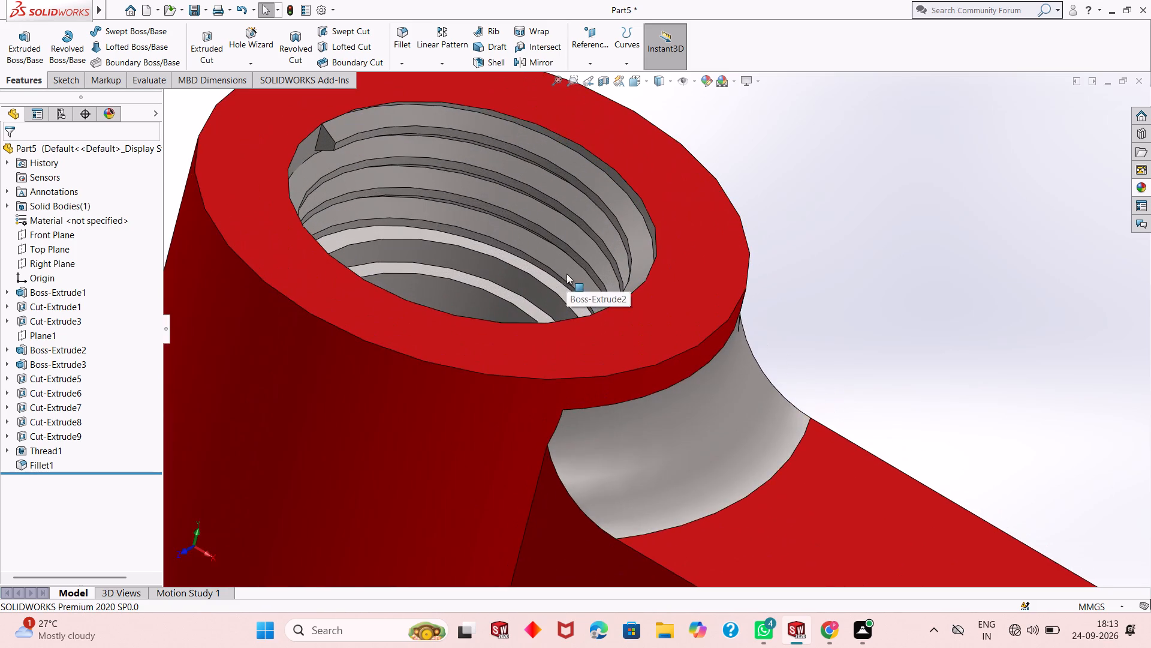
{"action": "scroll", "coordinate": [571, 290], "scroll_direction": "up", "scroll_amount": 12}
{"action": "scroll", "coordinate": [647, 458], "scroll_direction": "up", "scroll_amount": 1}
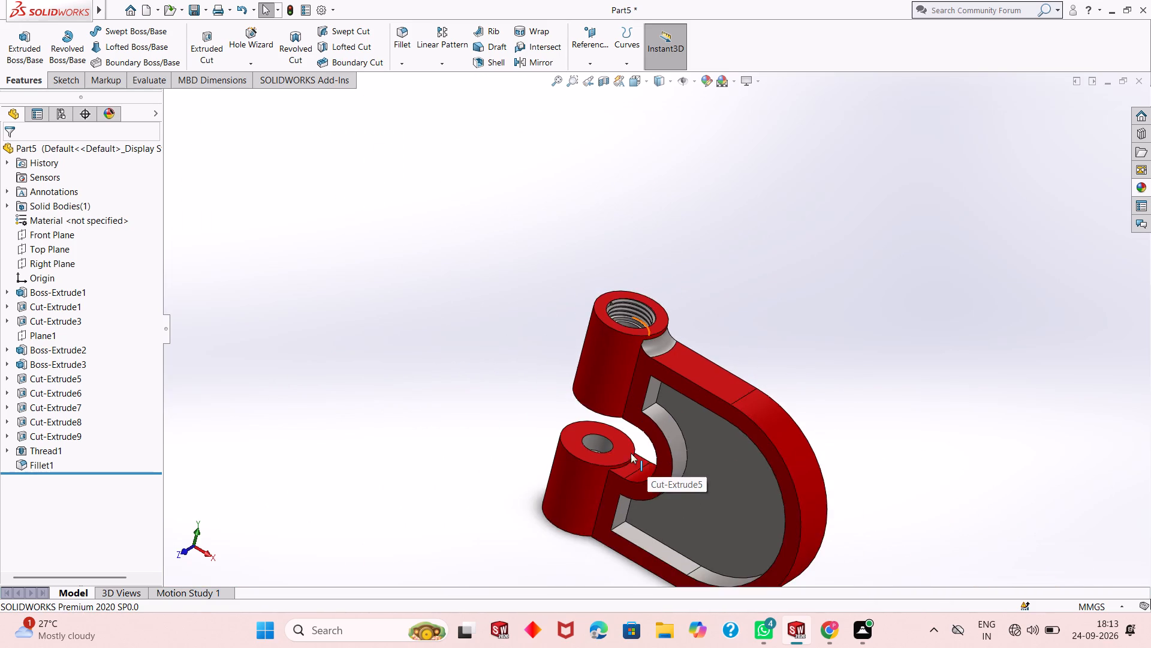
{"action": "scroll", "coordinate": [623, 451], "scroll_direction": "down", "scroll_amount": 7}
{"action": "scroll", "coordinate": [595, 350], "scroll_direction": "up", "scroll_amount": 4}
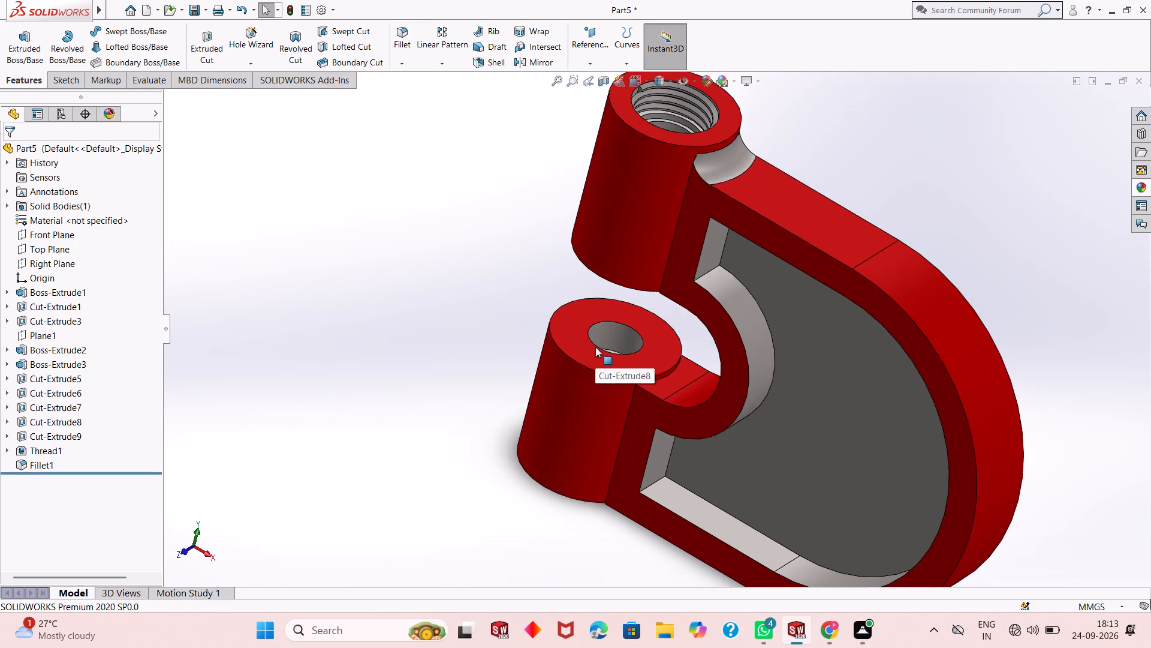
{"action": "middle_click_drag", "start_coordinate": [687, 397], "coordinate": [662, 358]}
{"action": "scroll", "coordinate": [662, 358], "scroll_direction": "up", "scroll_amount": 2}
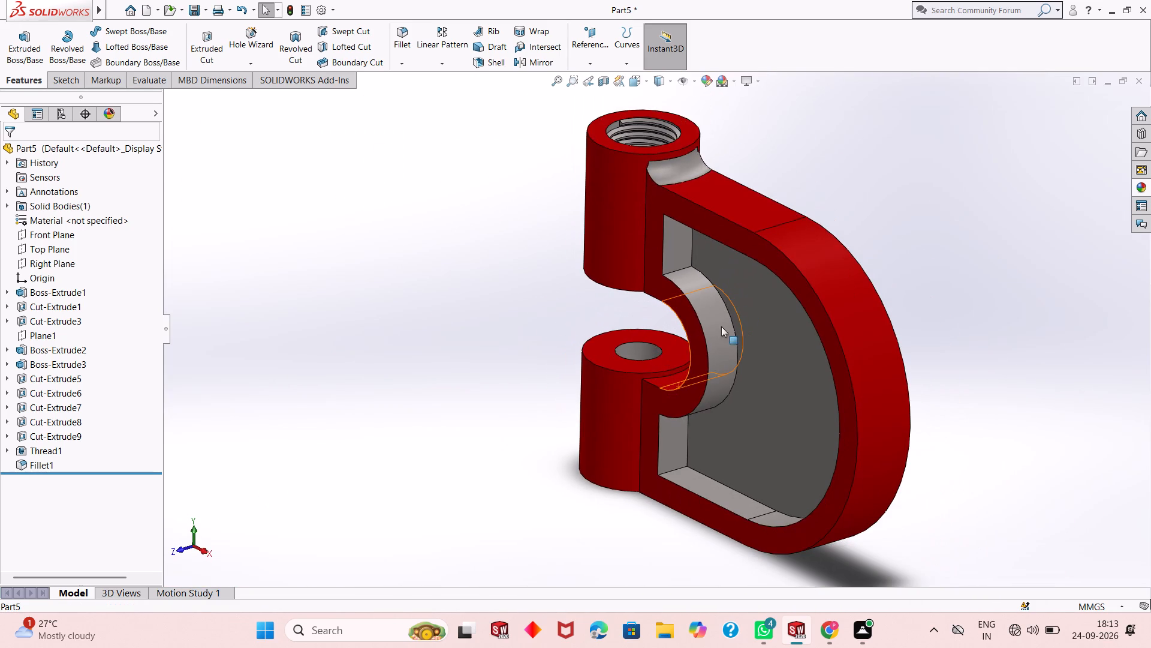
{"action": "scroll", "coordinate": [723, 337], "scroll_direction": "up", "scroll_amount": 1}
{"action": "middle_click_drag", "start_coordinate": [766, 317], "coordinate": [872, 244]}
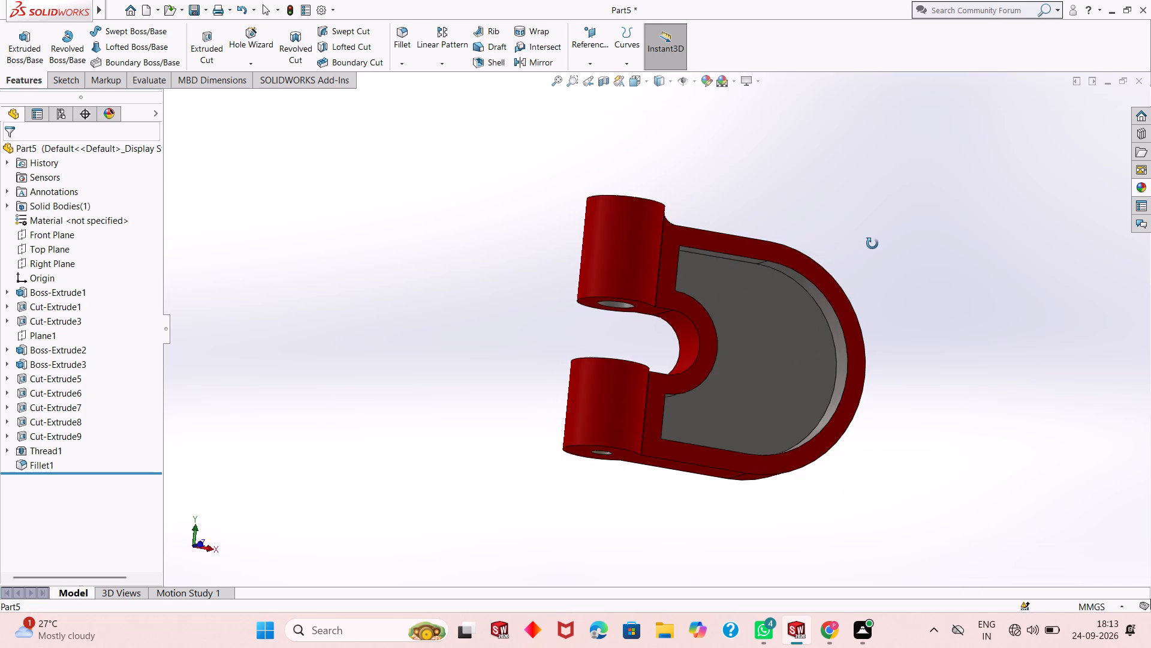
{"action": "middle_click_drag", "start_coordinate": [872, 244], "coordinate": [759, 283]}
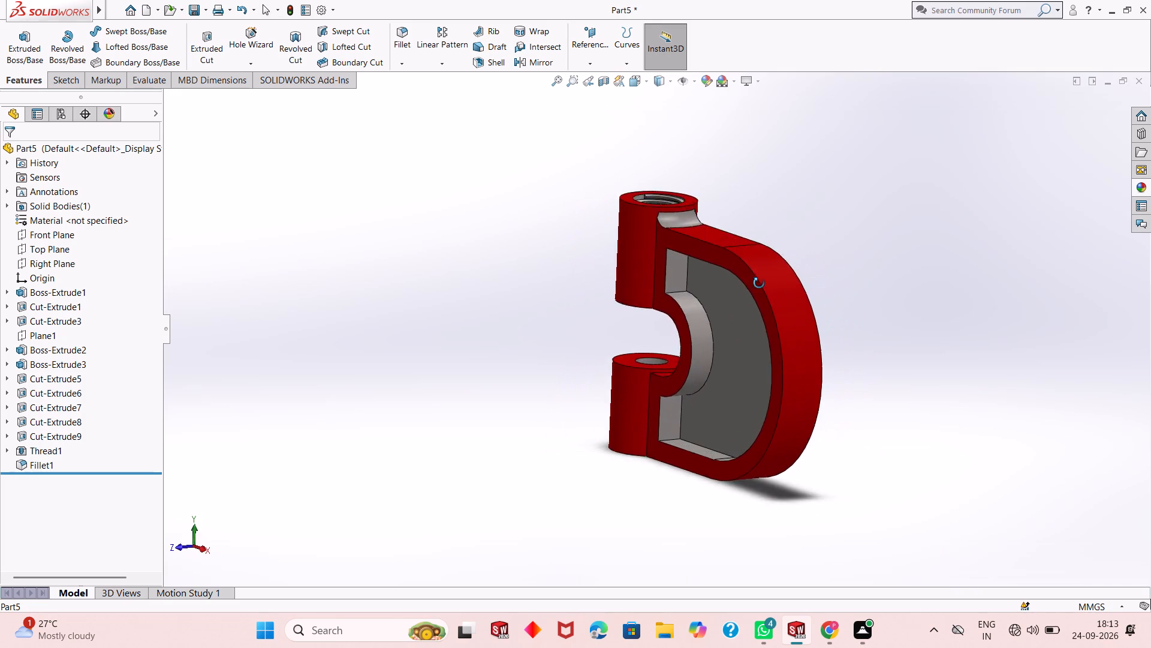
{"action": "middle_click_drag", "start_coordinate": [759, 283], "coordinate": [773, 298]}
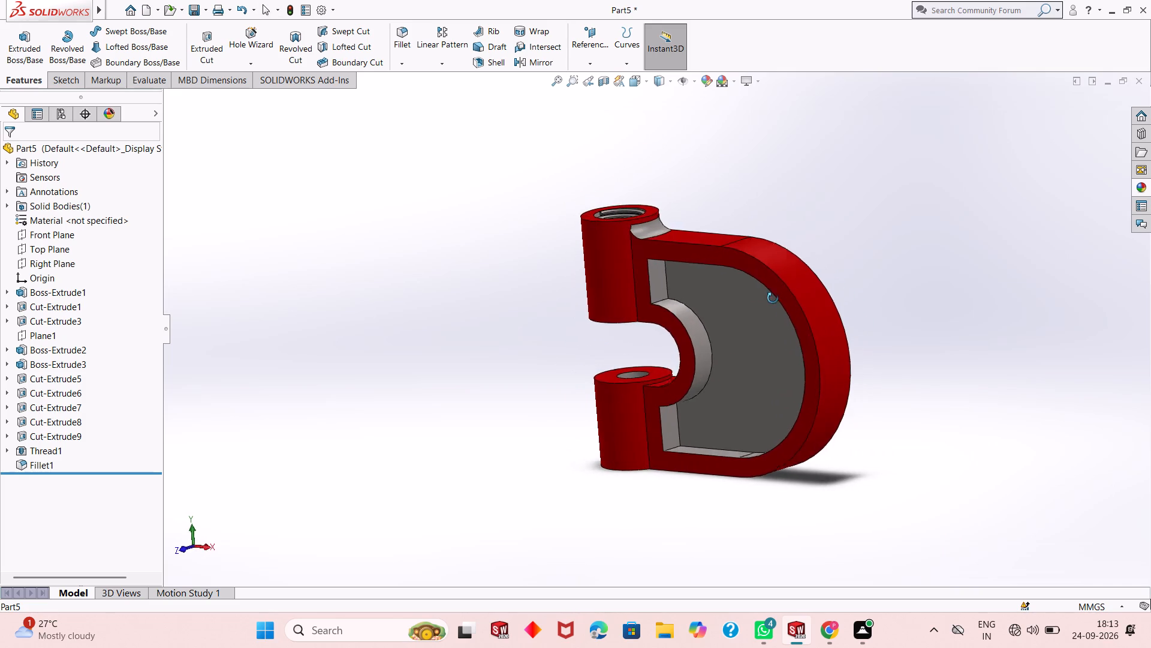
Examine the whole coloured part from an angled view showing the threaded bore, fillet, lower cylinder and D-shaped pocket.
{"action": "middle_click_drag", "start_coordinate": [773, 298], "coordinate": [772, 340]}
{"action": "middle_click_drag", "start_coordinate": [555, 337], "coordinate": [596, 302]}
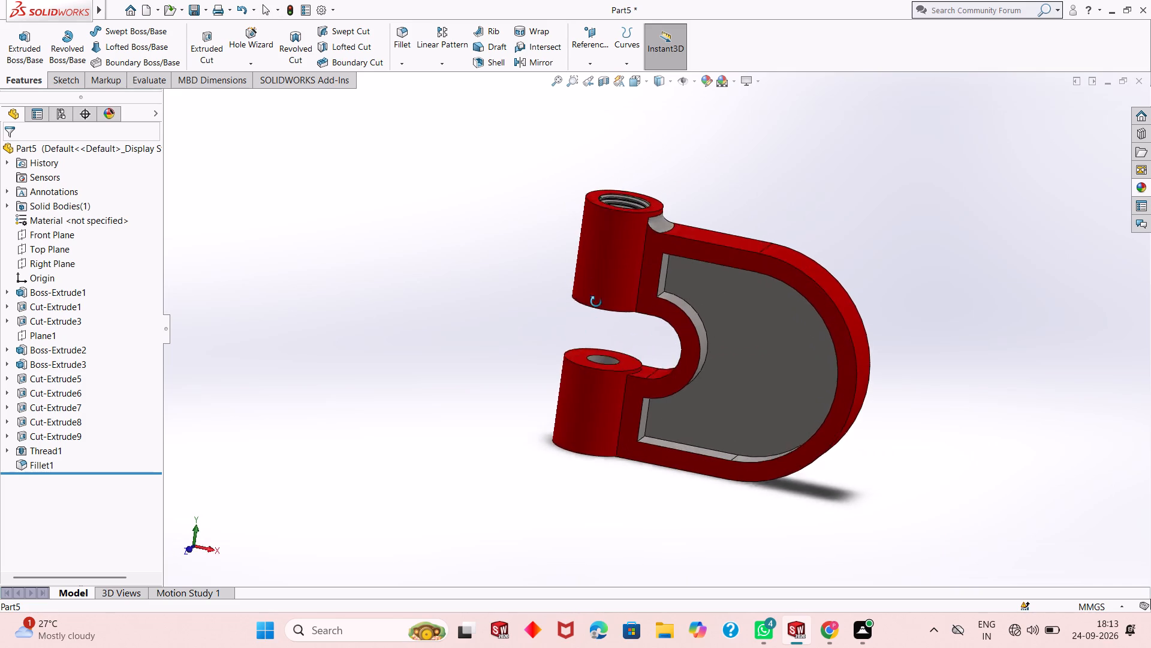
{"action": "middle_click_drag", "start_coordinate": [596, 302], "coordinate": [583, 325]}
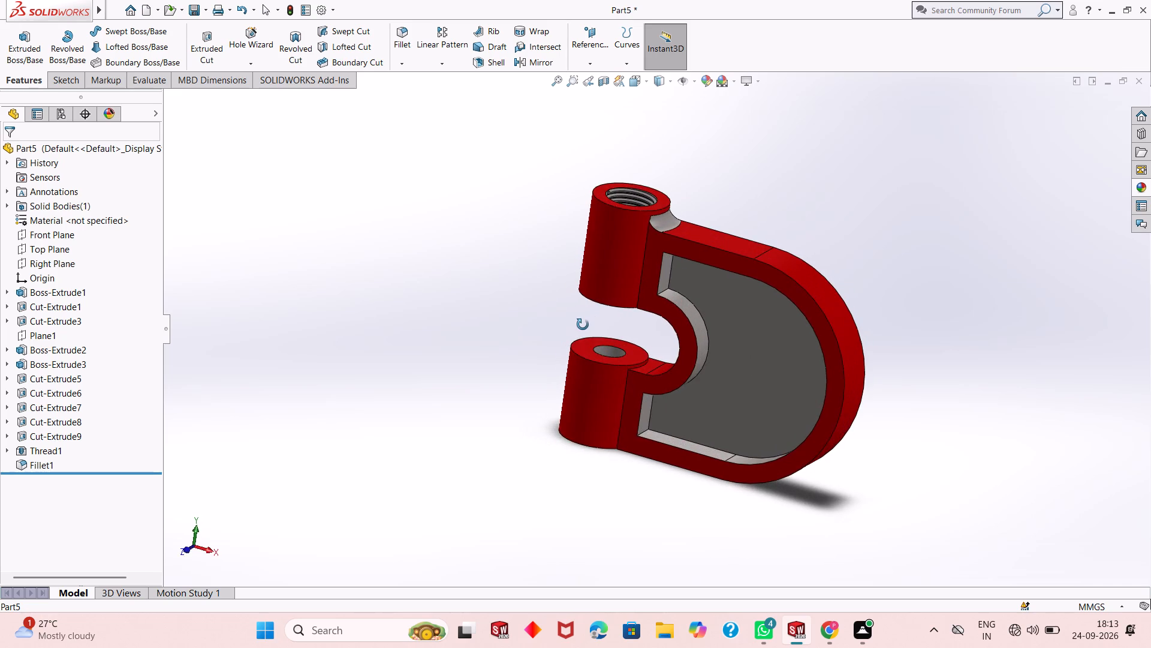
{"action": "middle_click_drag", "start_coordinate": [583, 325], "coordinate": [569, 350]}
{"action": "scroll", "coordinate": [650, 209], "scroll_direction": "down", "scroll_amount": 2}
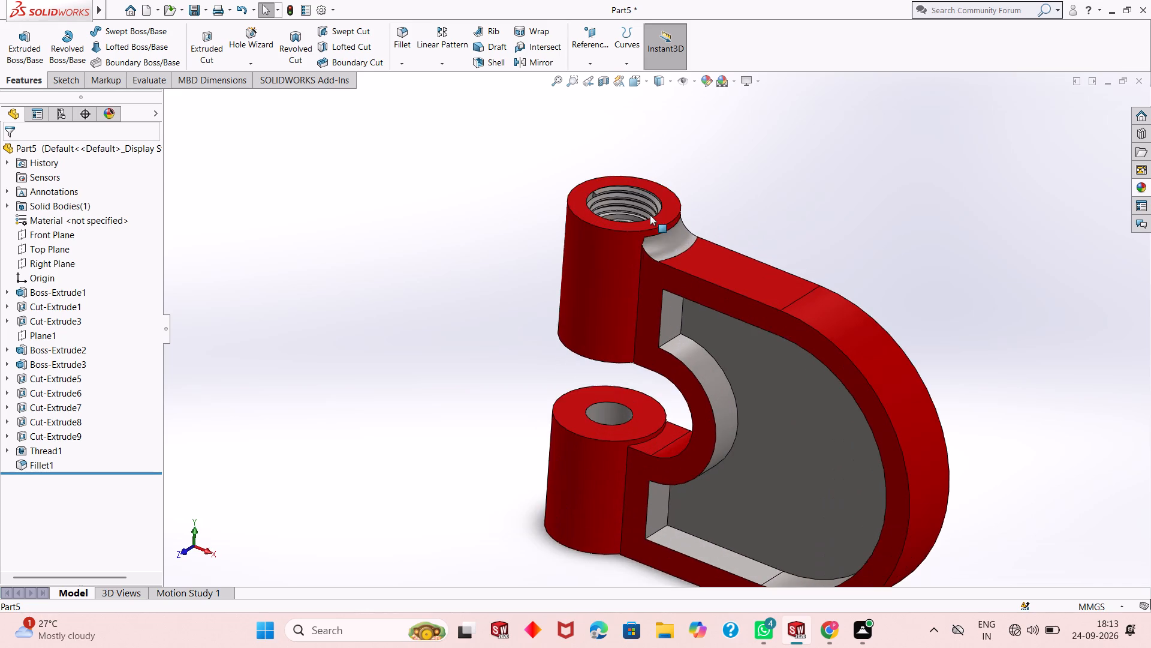
{"action": "scroll", "coordinate": [650, 215], "scroll_direction": "down", "scroll_amount": 2}
{"action": "scroll", "coordinate": [650, 216], "scroll_direction": "up", "scroll_amount": 3}
{"action": "scroll", "coordinate": [693, 247], "scroll_direction": "up", "scroll_amount": 2}
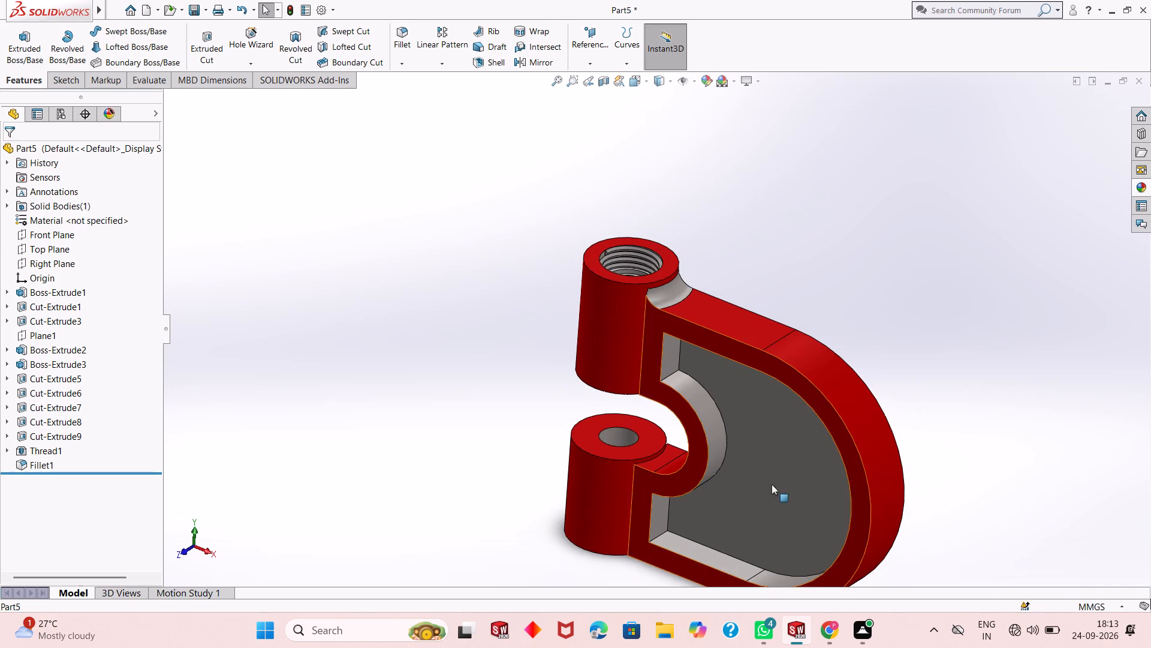
{"action": "scroll", "coordinate": [731, 440], "scroll_direction": "up", "scroll_amount": 3}
{"action": "scroll", "coordinate": [755, 503], "scroll_direction": "down", "scroll_amount": 1}
{"action": "scroll", "coordinate": [679, 343], "scroll_direction": "down", "scroll_amount": 2}
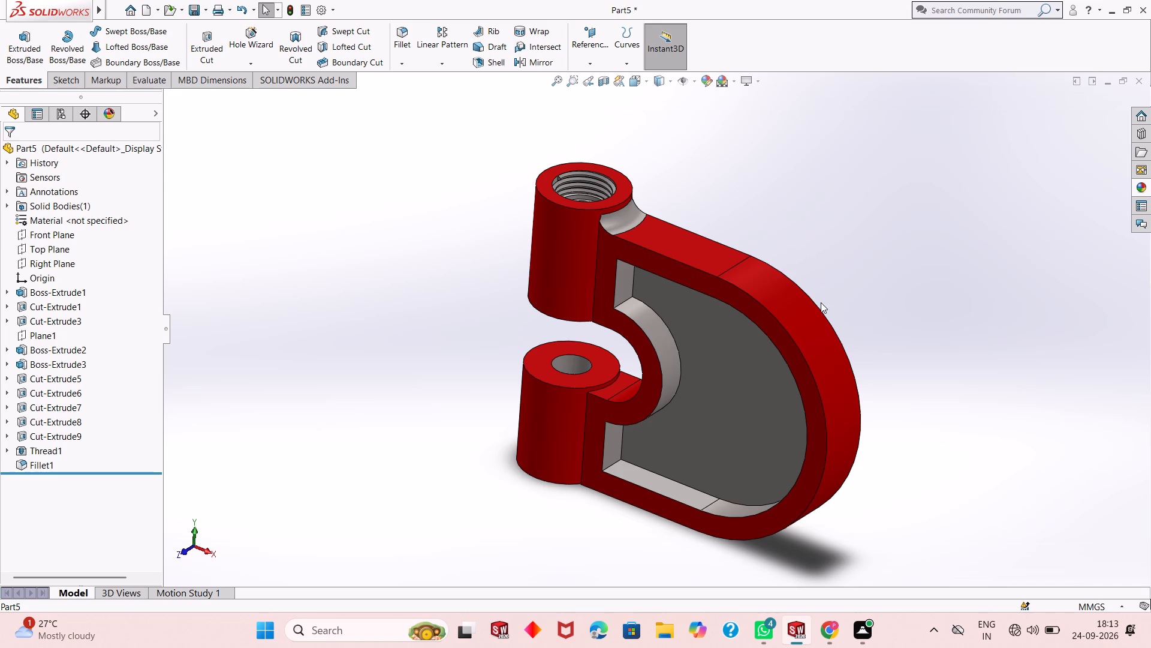
{"action": "scroll", "coordinate": [580, 313], "scroll_direction": "up", "scroll_amount": 1}
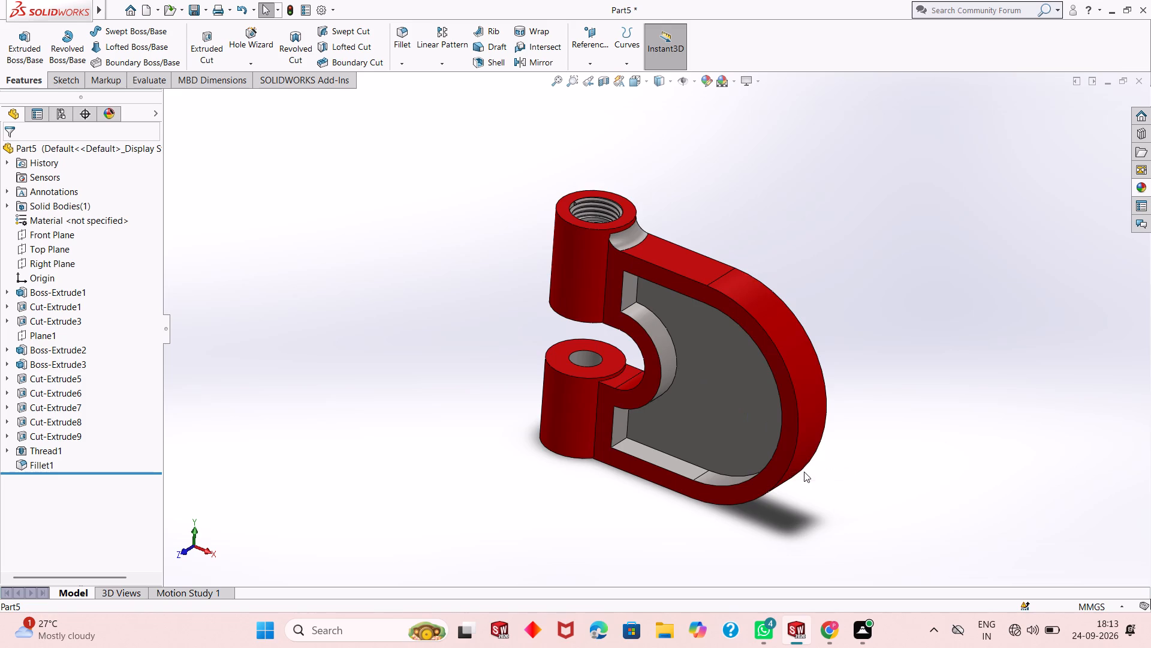
{"action": "scroll", "coordinate": [800, 472], "scroll_direction": "down", "scroll_amount": 1}
{"action": "scroll", "coordinate": [783, 466], "scroll_direction": "up", "scroll_amount": 2}
{"action": "scroll", "coordinate": [692, 357], "scroll_direction": "down", "scroll_amount": 1}
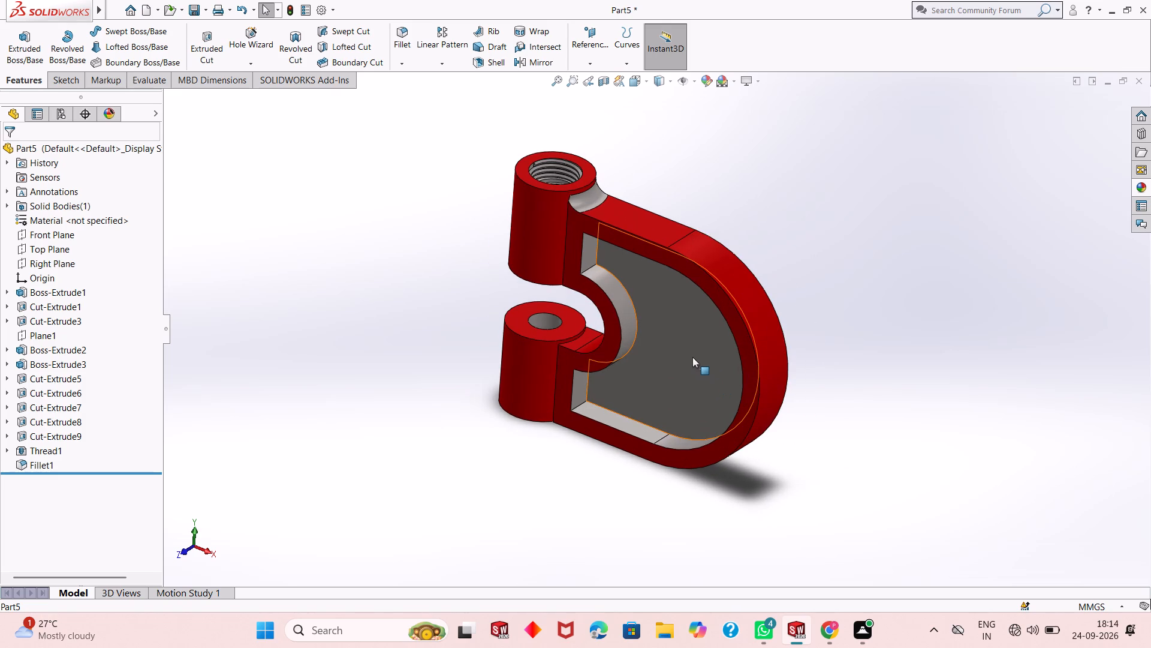
{"action": "scroll", "coordinate": [665, 322], "scroll_direction": "down", "scroll_amount": 1}
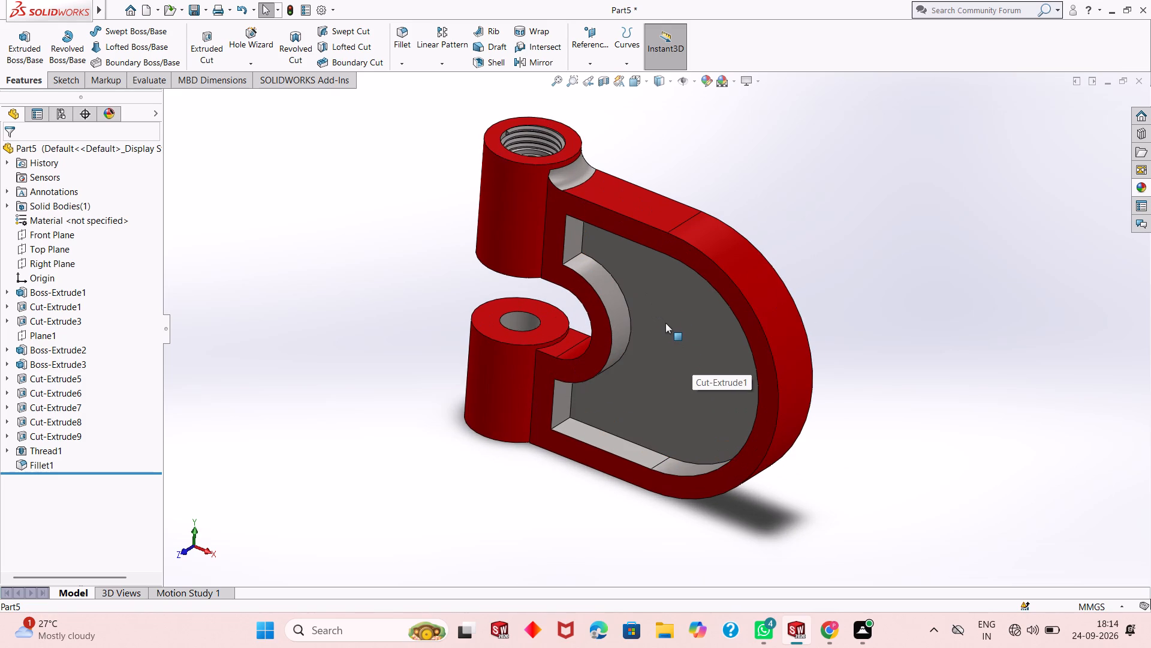
{"action": "scroll", "coordinate": [666, 315], "scroll_direction": "up", "scroll_amount": 1}
{"action": "scroll", "coordinate": [668, 303], "scroll_direction": "down", "scroll_amount": 1}
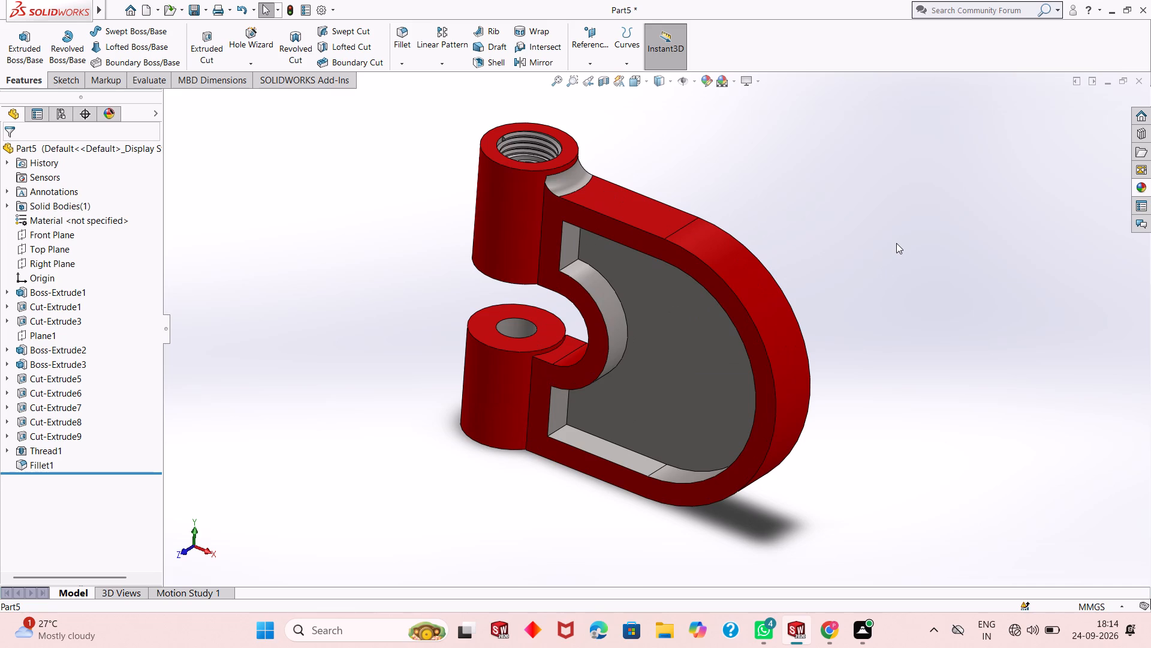
Save the part in the Downloads folder as a SOLIDWORKS Part file named Punching machine body.
{"action": "key", "text": "ctrl+s"}
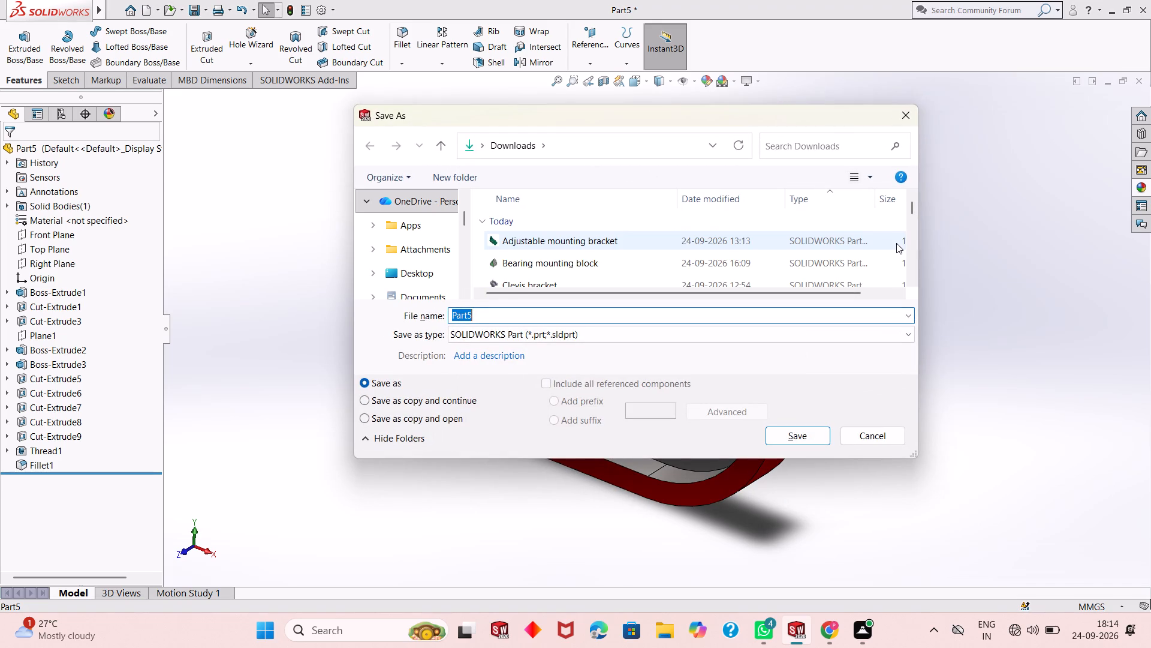
{"action": "type", "text": "Pun"}
{"action": "type", "text": "ching"}
{"action": "key", "text": "space"}
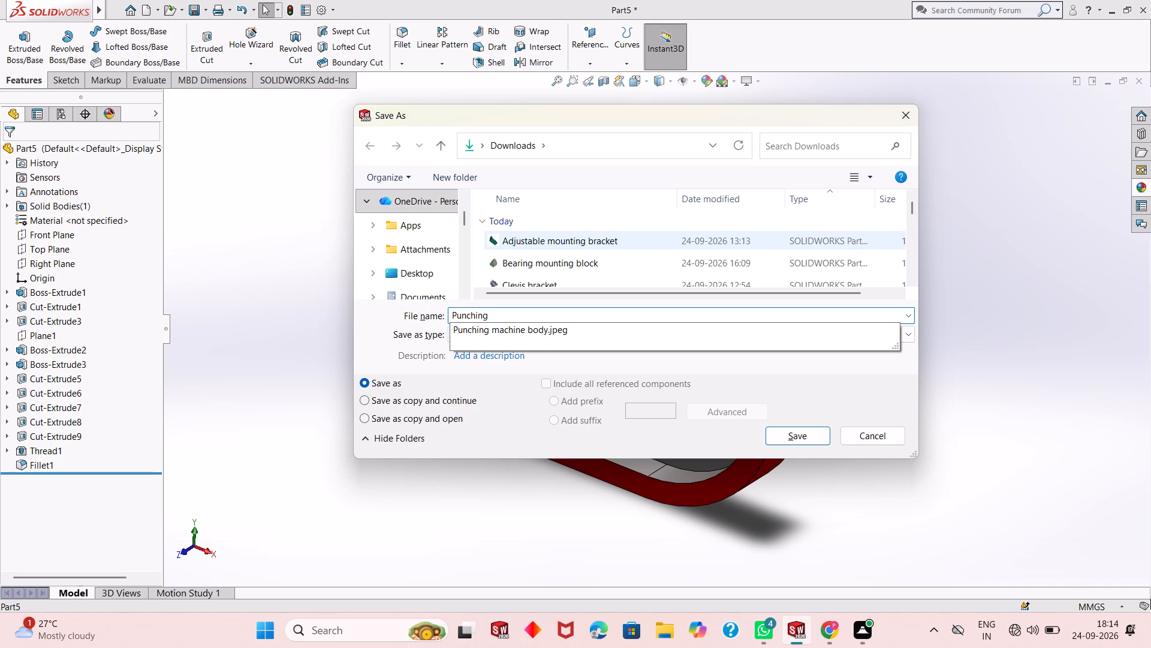
{"action": "type", "text": "machine"}
{"action": "key", "text": "space"}
{"action": "type", "text": "body"}
{"action": "key", "text": "Return"}
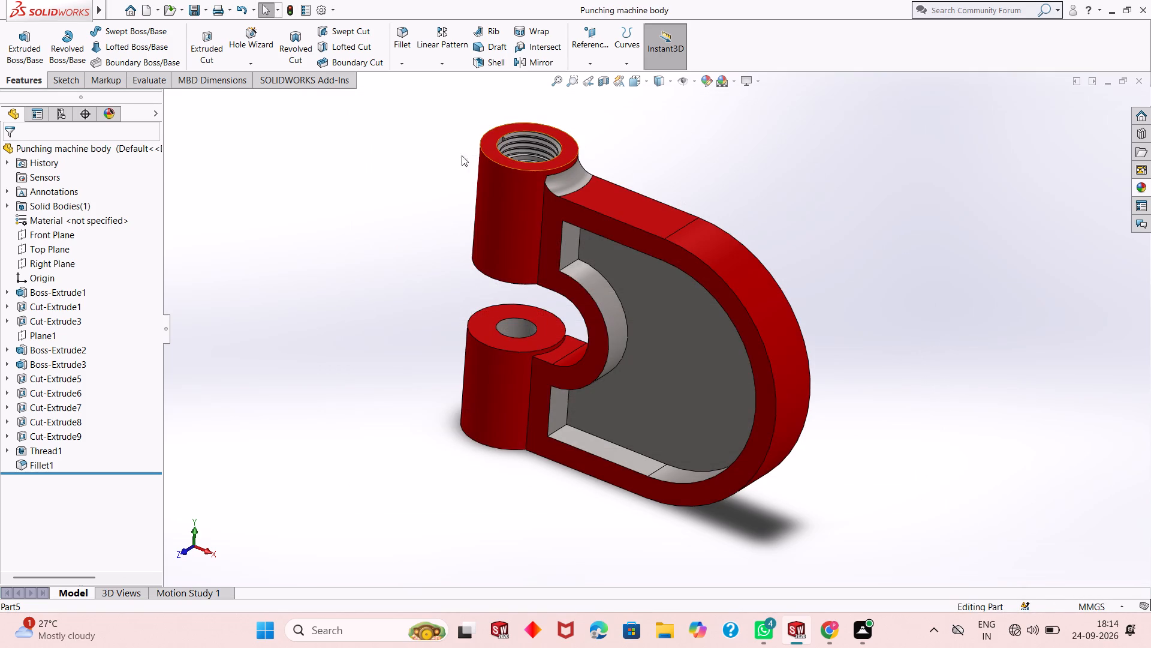
Export the part to the Downloads folder in Adobe Portable Document Format (*.pdf) under the name Punching machine body.
{"action": "left_click", "coordinate": [205, 9]}
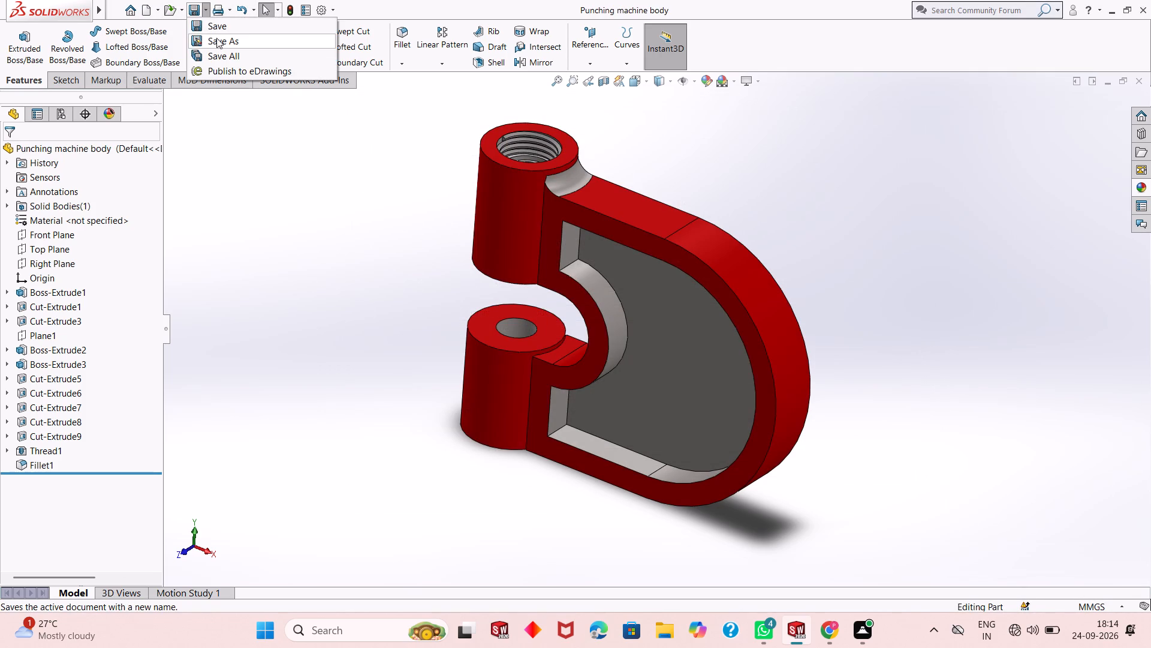
{"action": "left_click", "coordinate": [219, 44]}
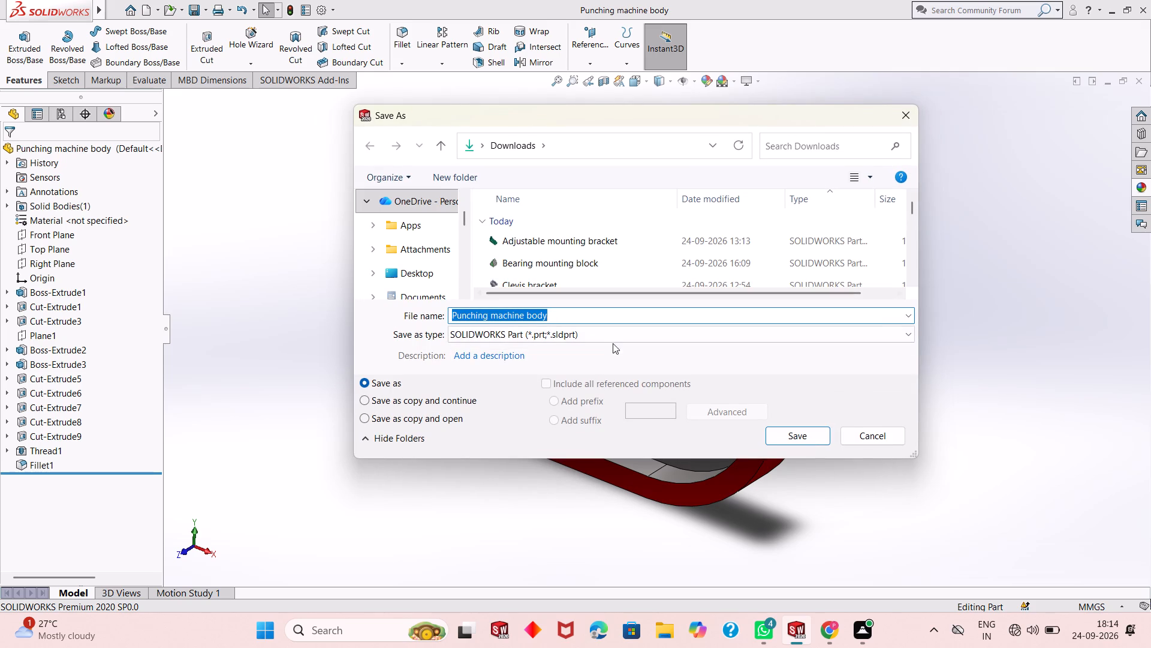
{"action": "left_click", "coordinate": [616, 331]}
{"action": "left_click", "coordinate": [666, 95]}
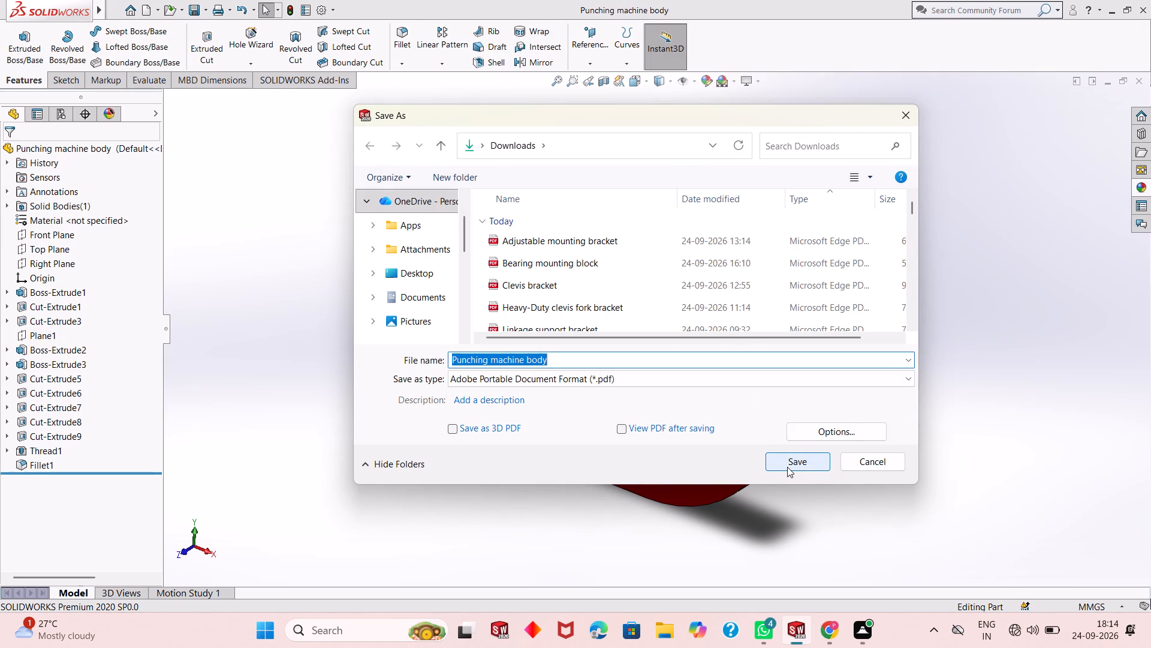
{"action": "left_click", "coordinate": [787, 467]}
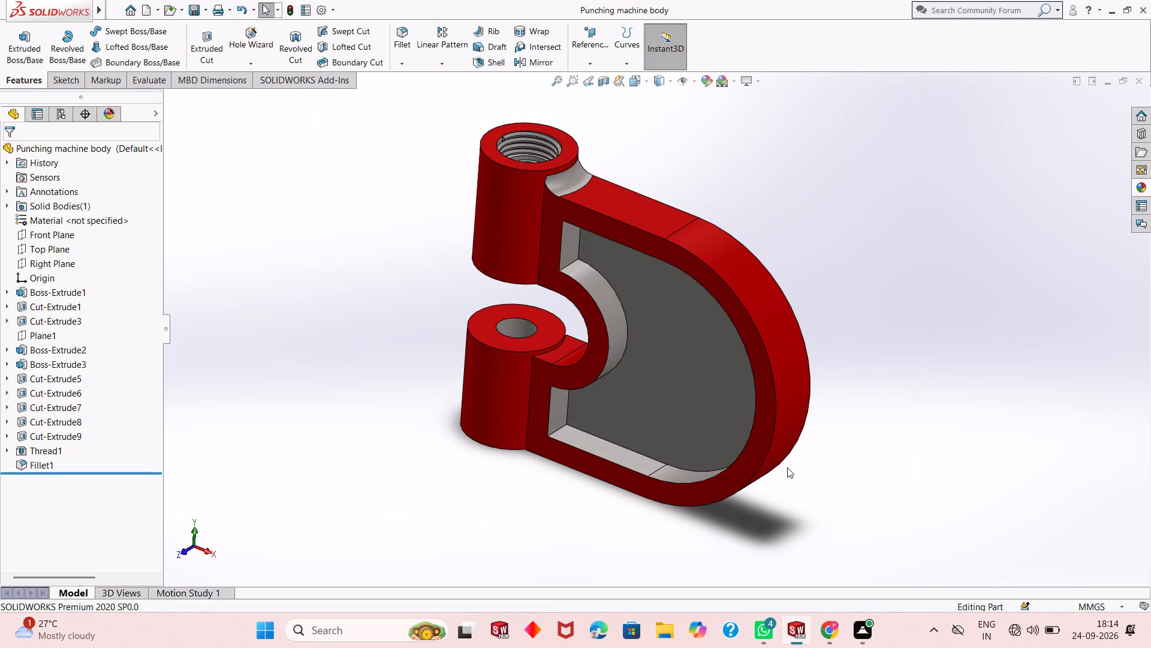